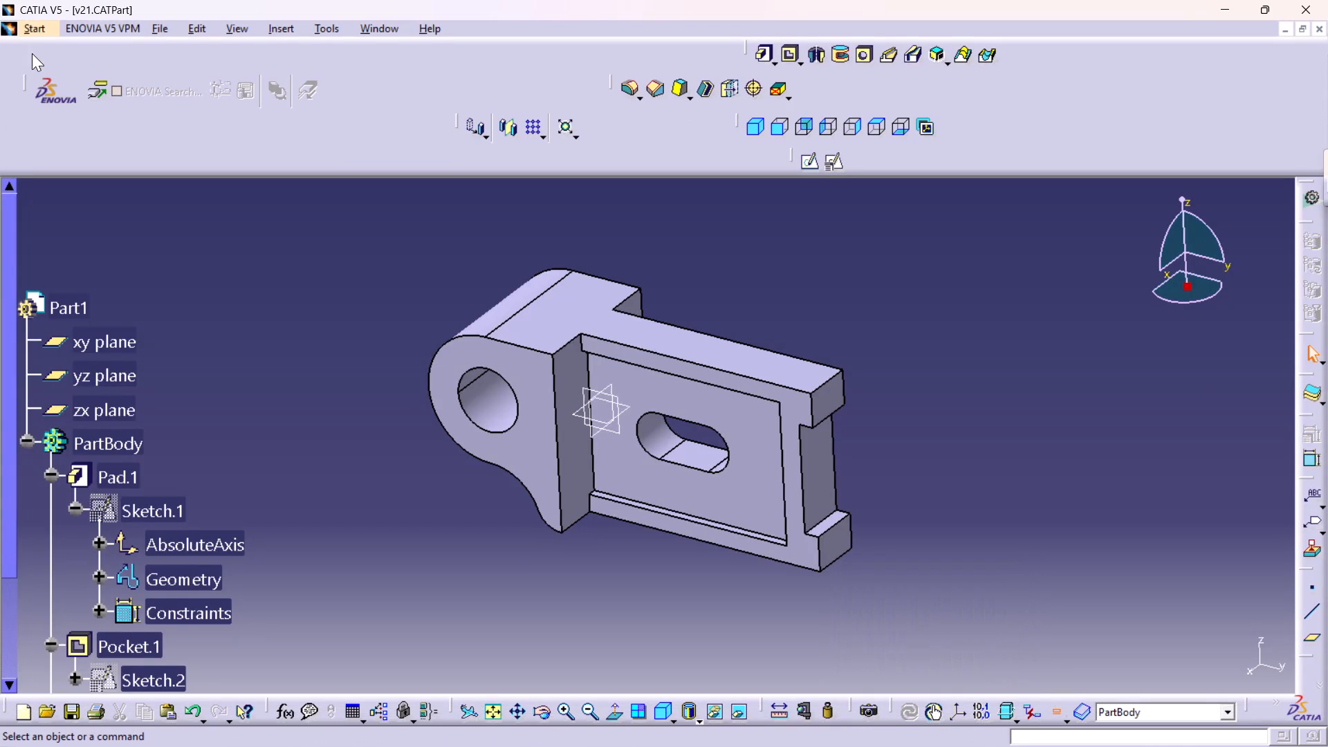
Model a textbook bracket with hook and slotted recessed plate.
Create a new Mechanical Design part with hybrid design enabled, keeping the default part name.
click(36, 33)
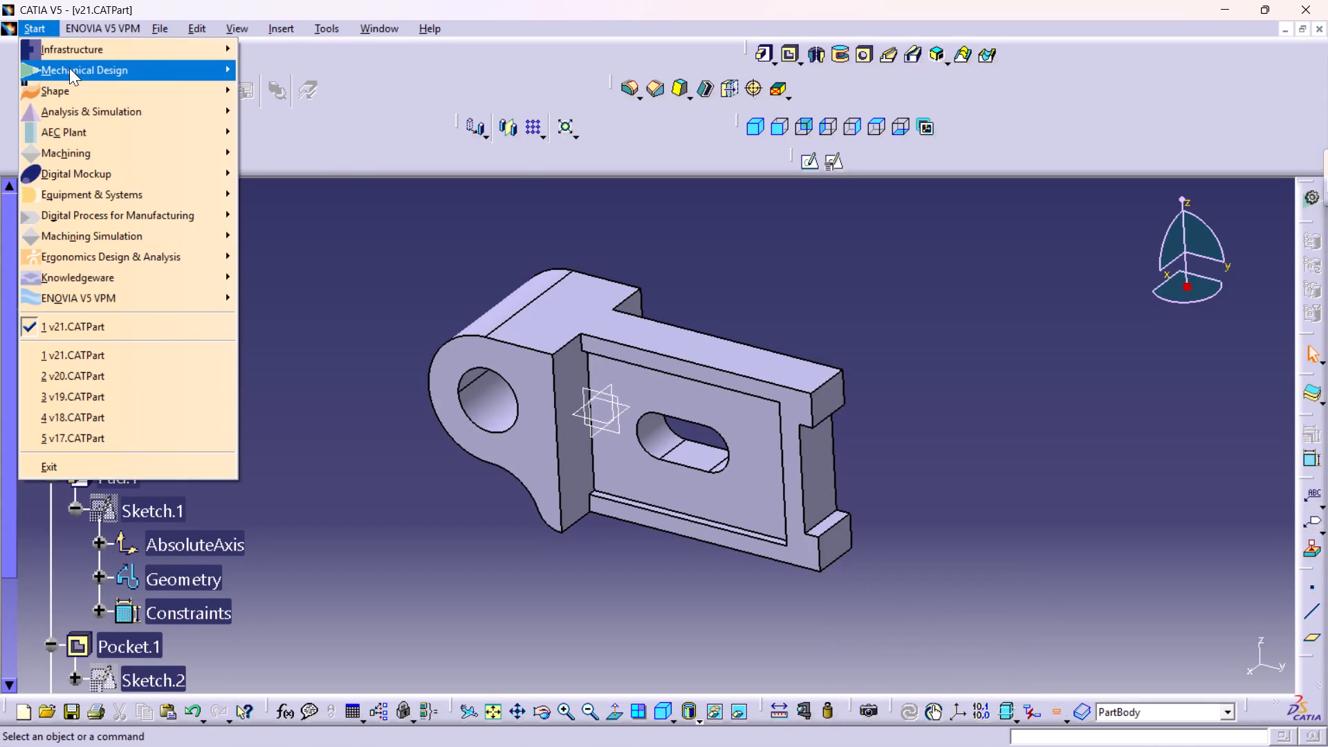
click(69, 68)
click(290, 64)
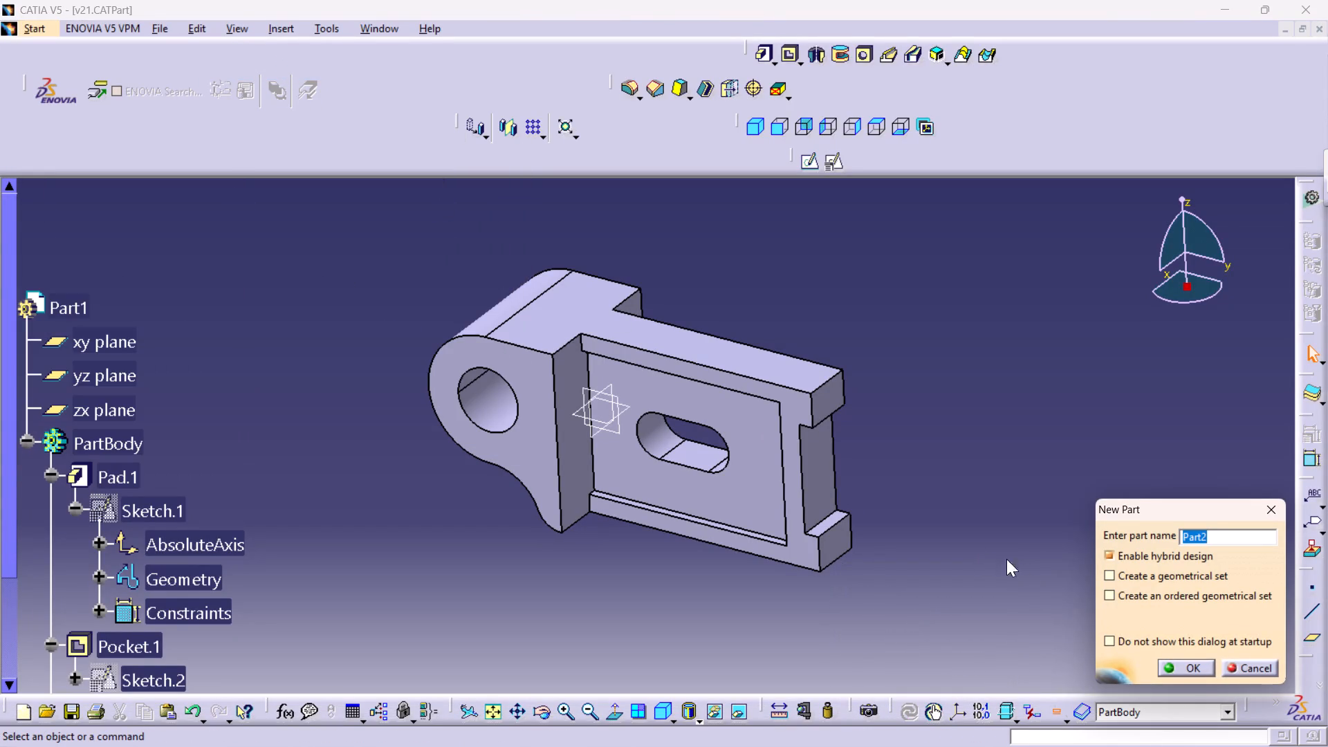
click(1199, 670)
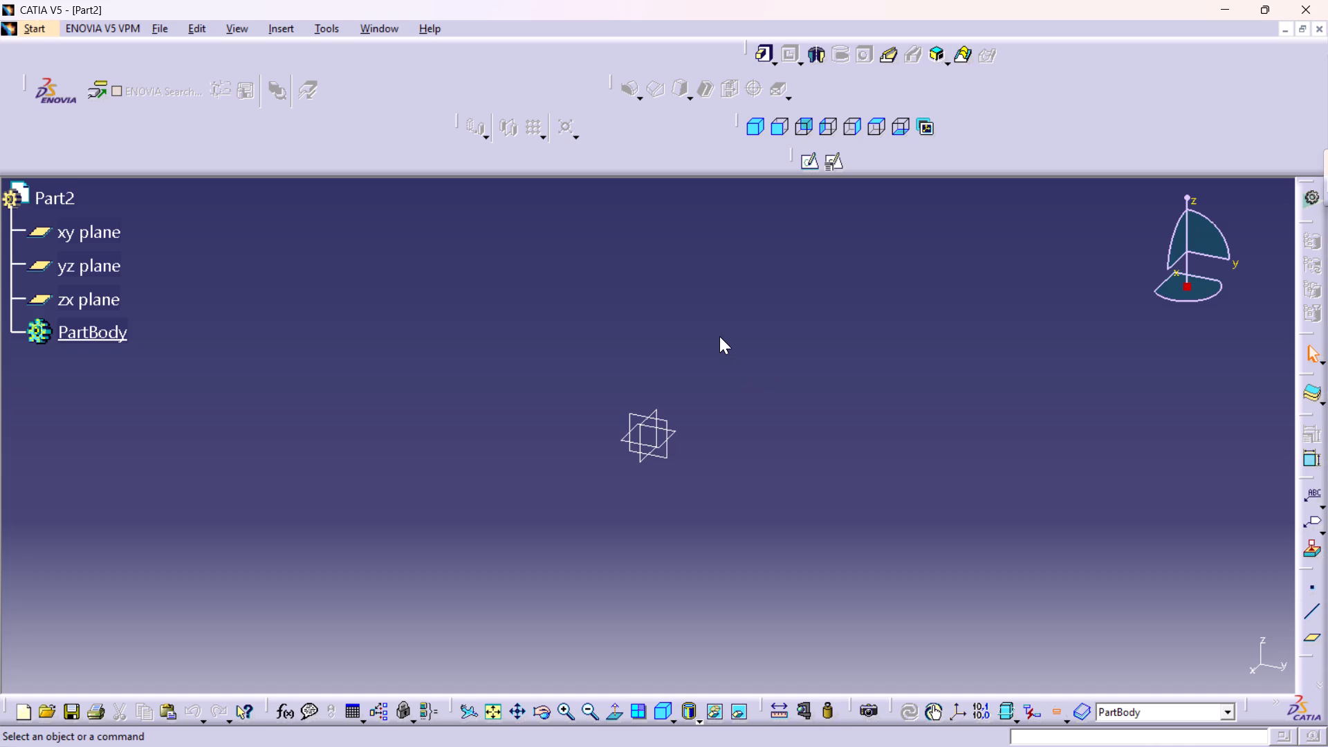
Start a positioned sketch on the yz plane with implicit origin and implicit orientation.
click(668, 456)
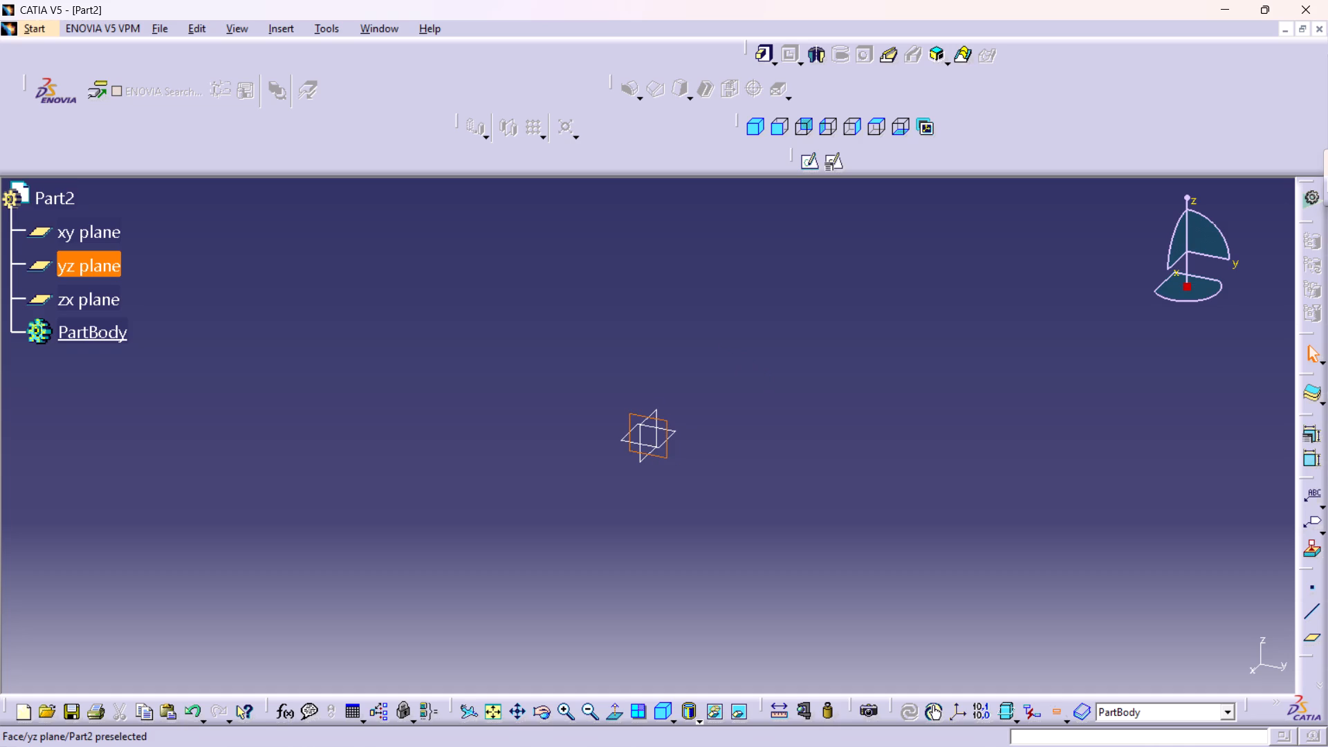
click(837, 158)
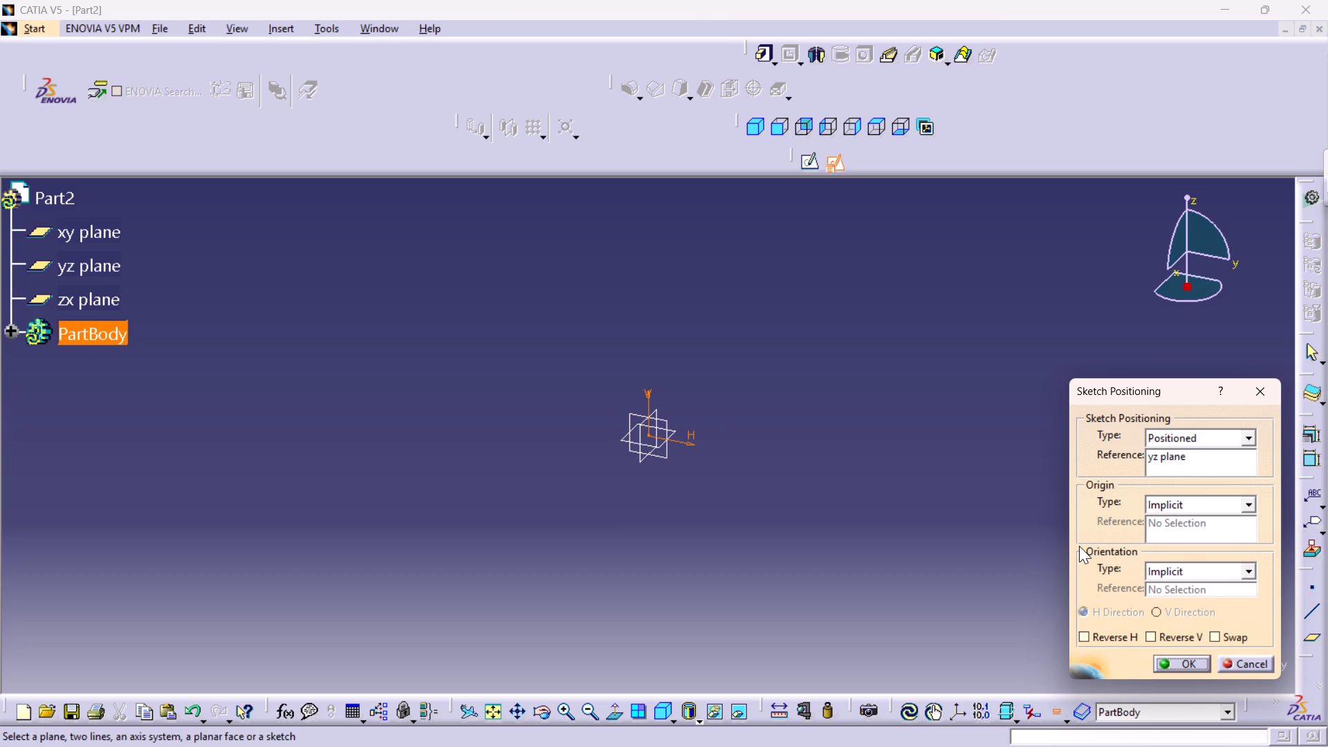
click(1192, 659)
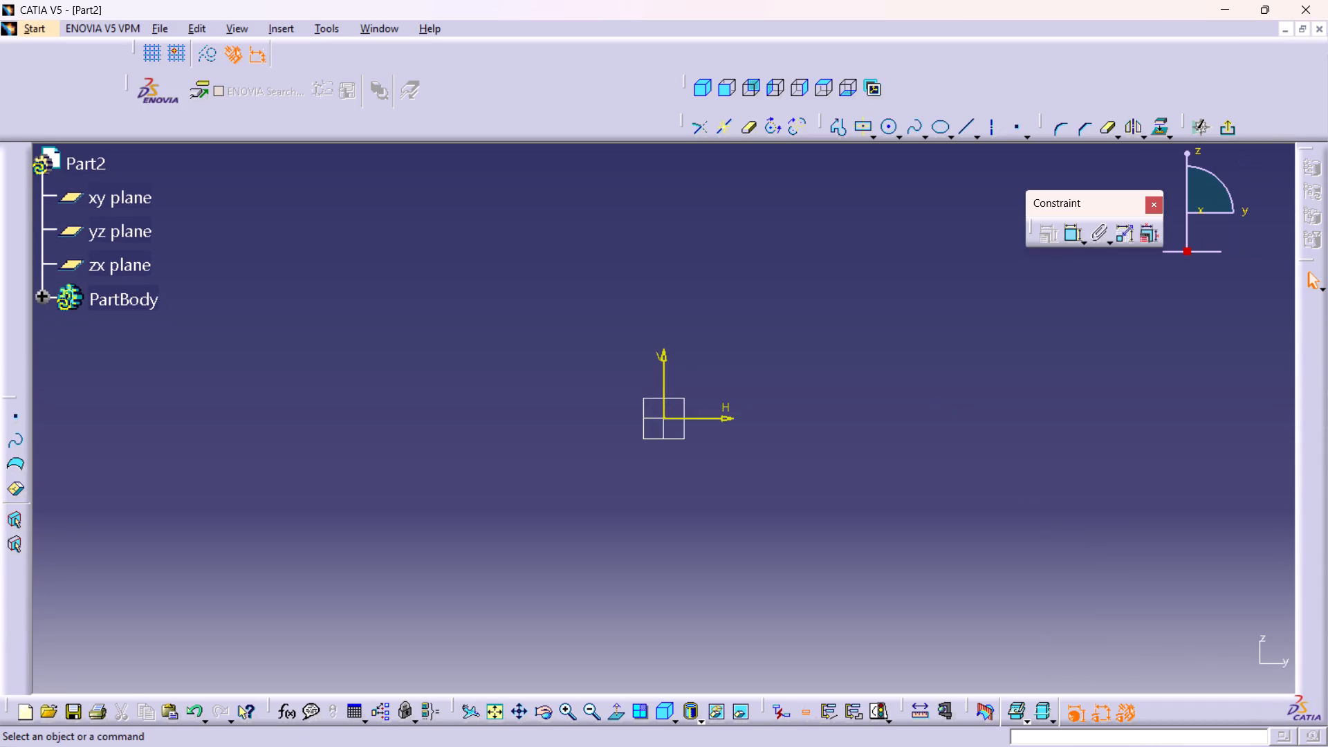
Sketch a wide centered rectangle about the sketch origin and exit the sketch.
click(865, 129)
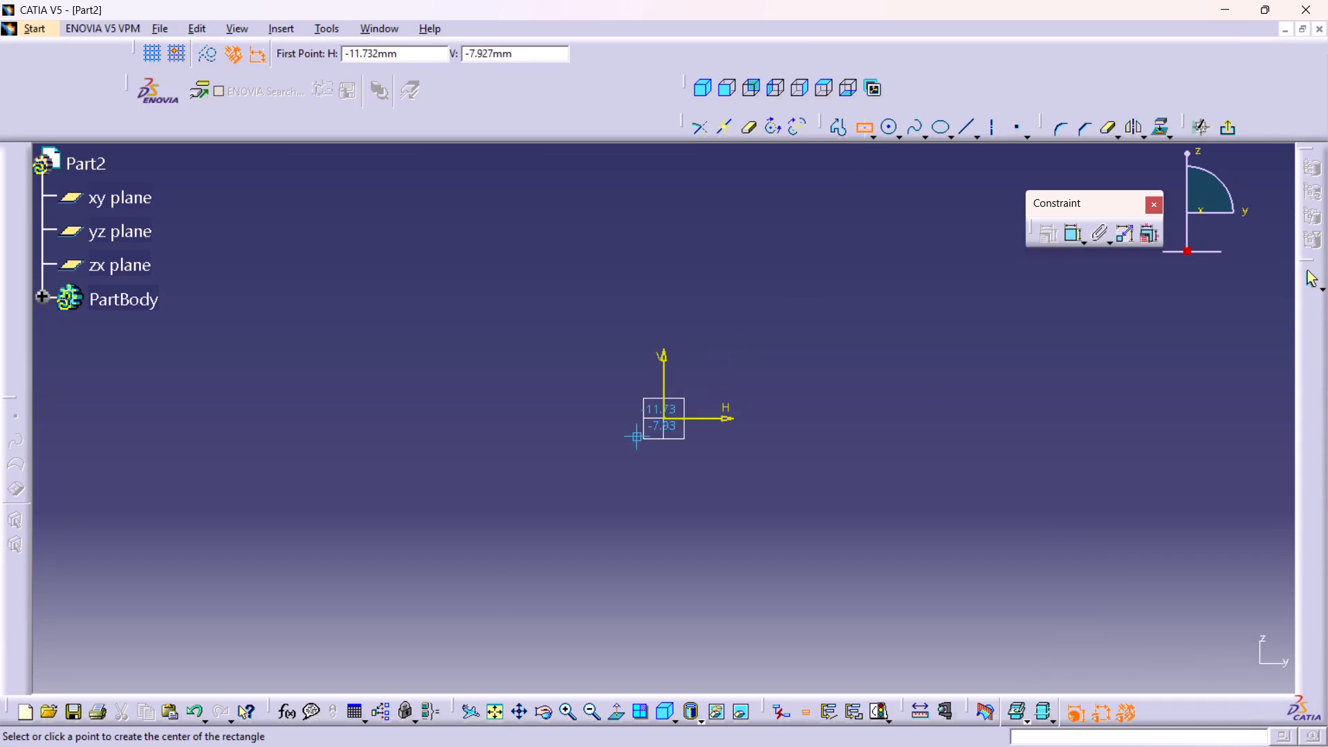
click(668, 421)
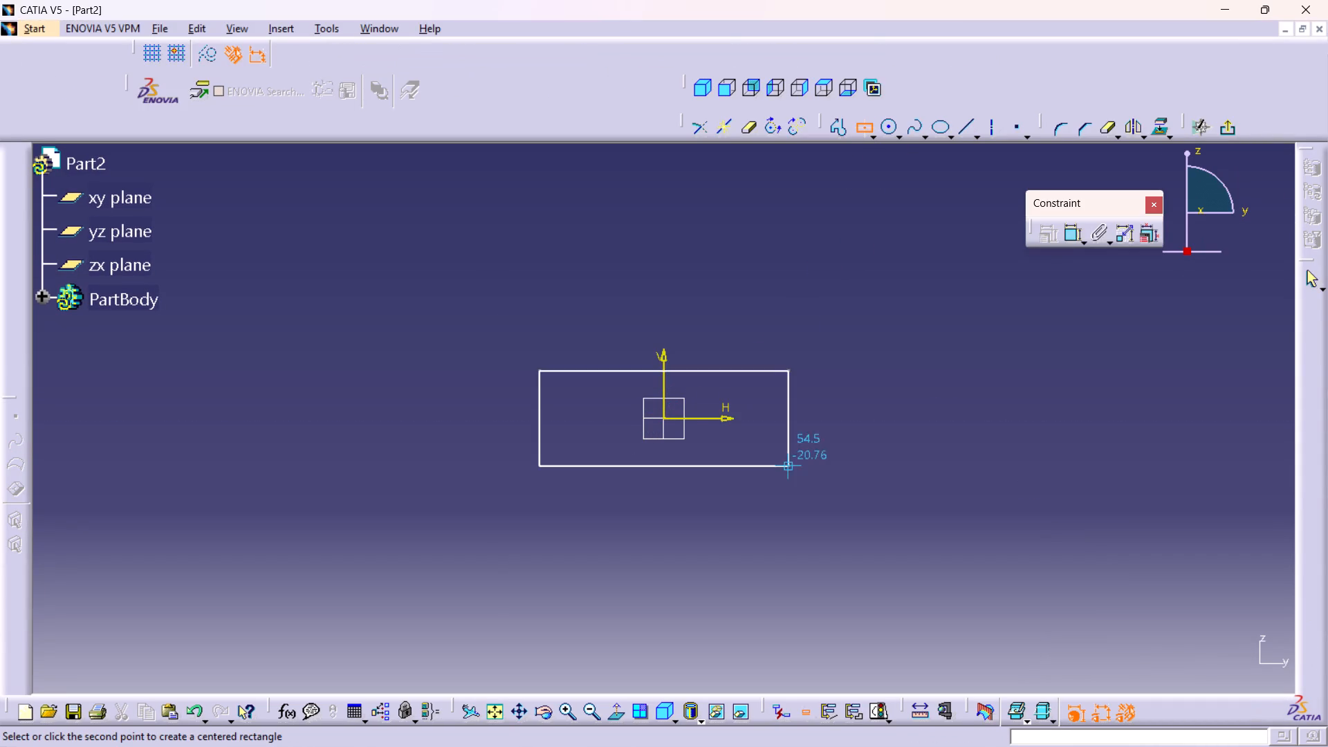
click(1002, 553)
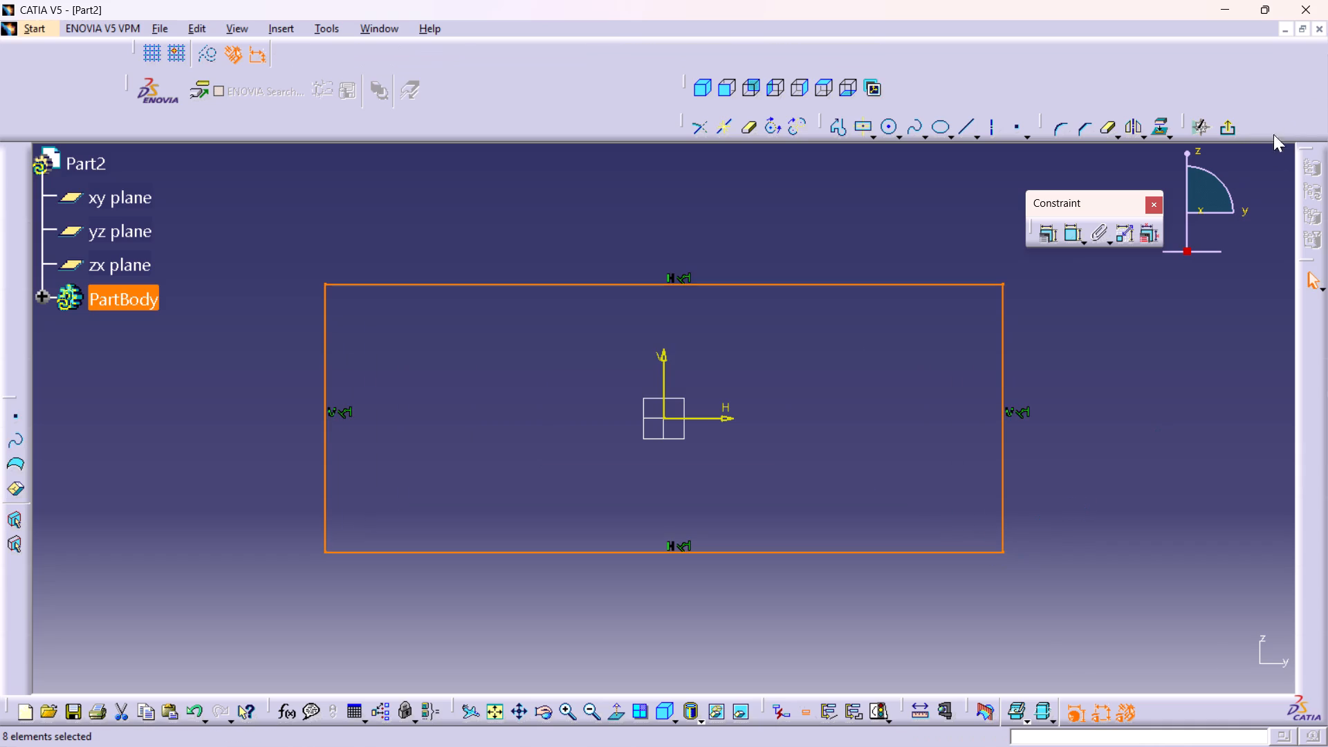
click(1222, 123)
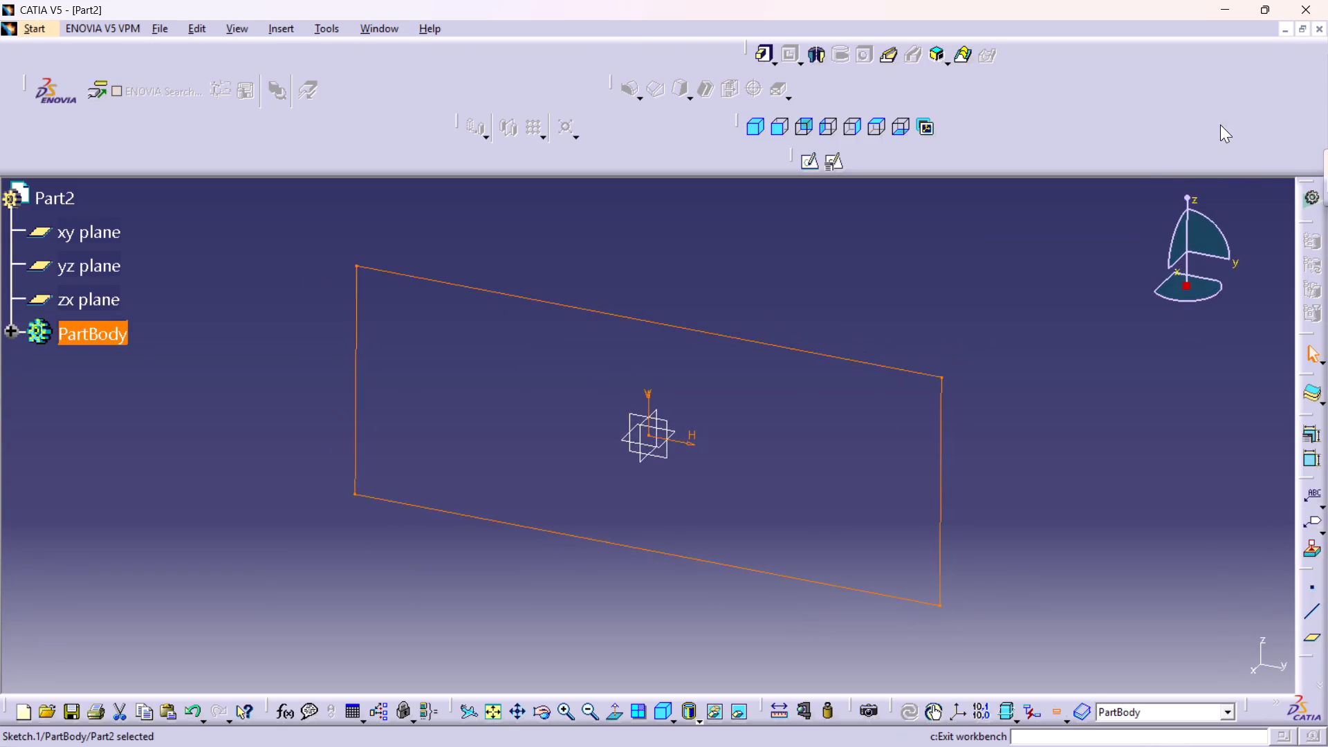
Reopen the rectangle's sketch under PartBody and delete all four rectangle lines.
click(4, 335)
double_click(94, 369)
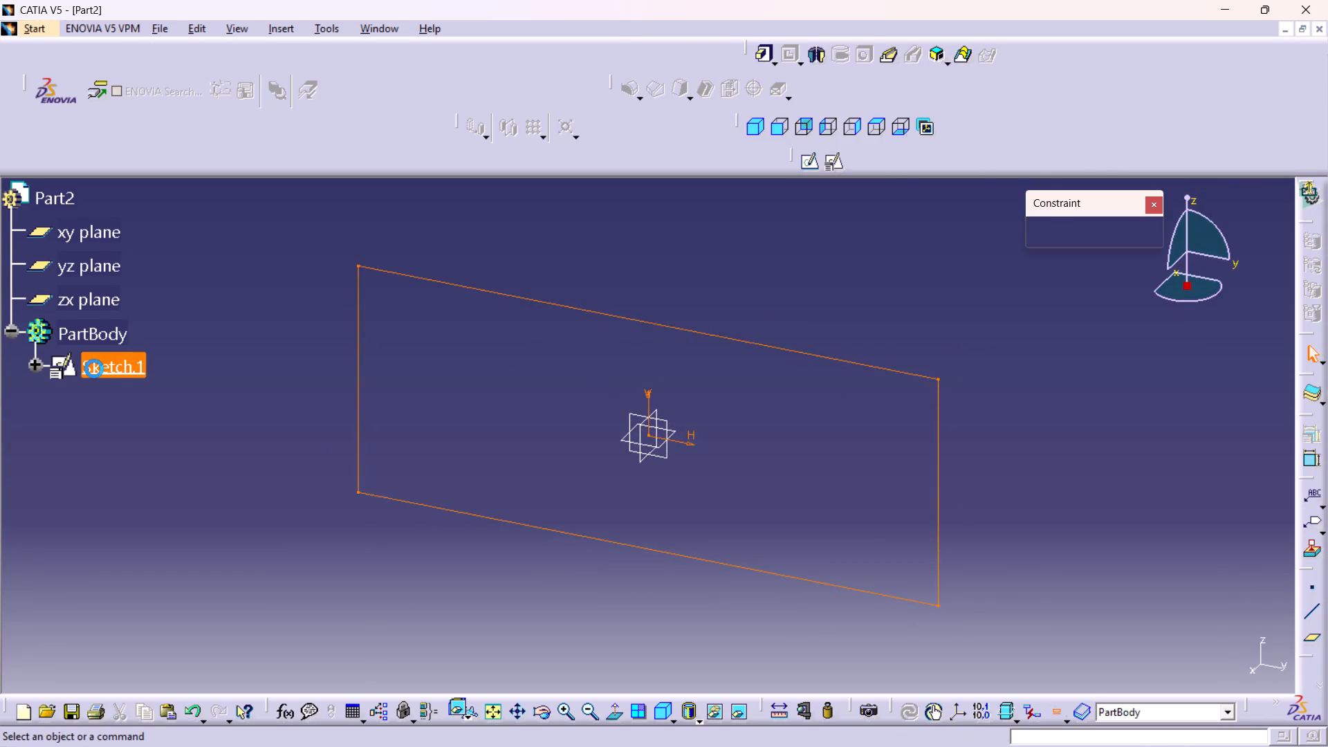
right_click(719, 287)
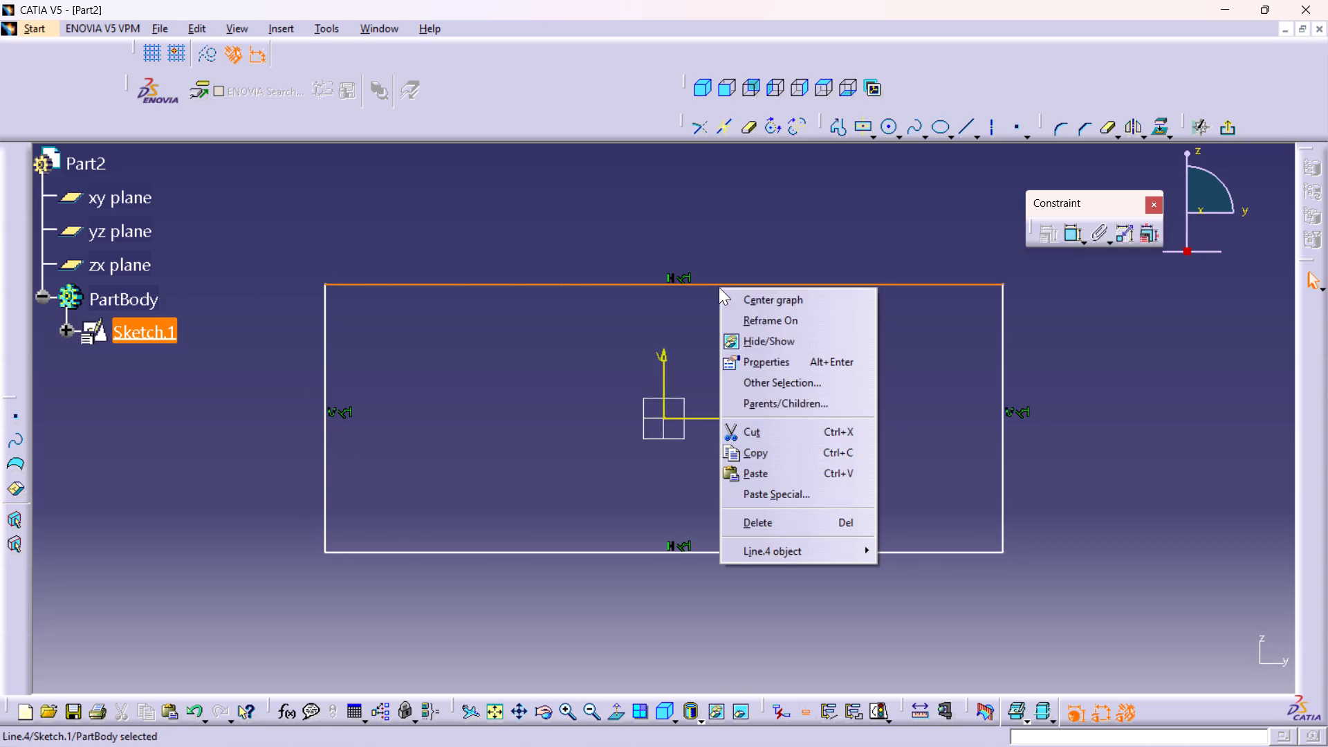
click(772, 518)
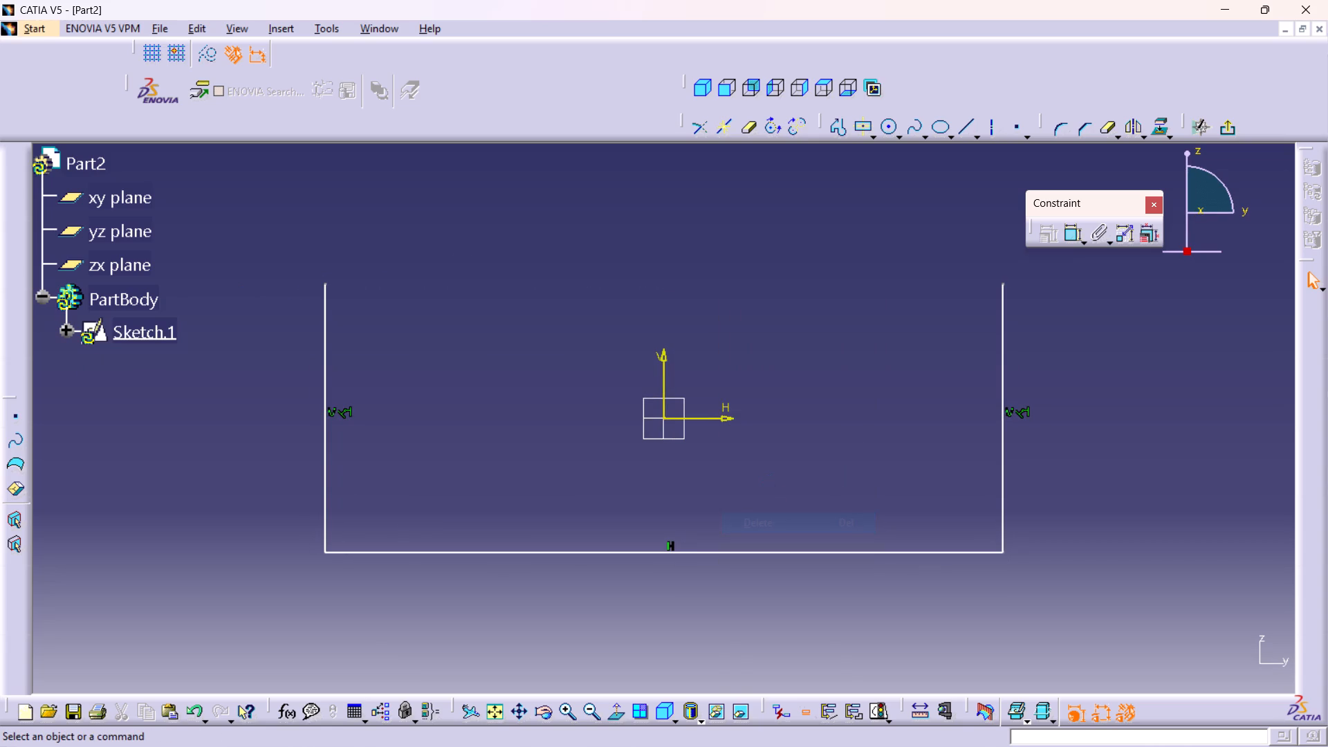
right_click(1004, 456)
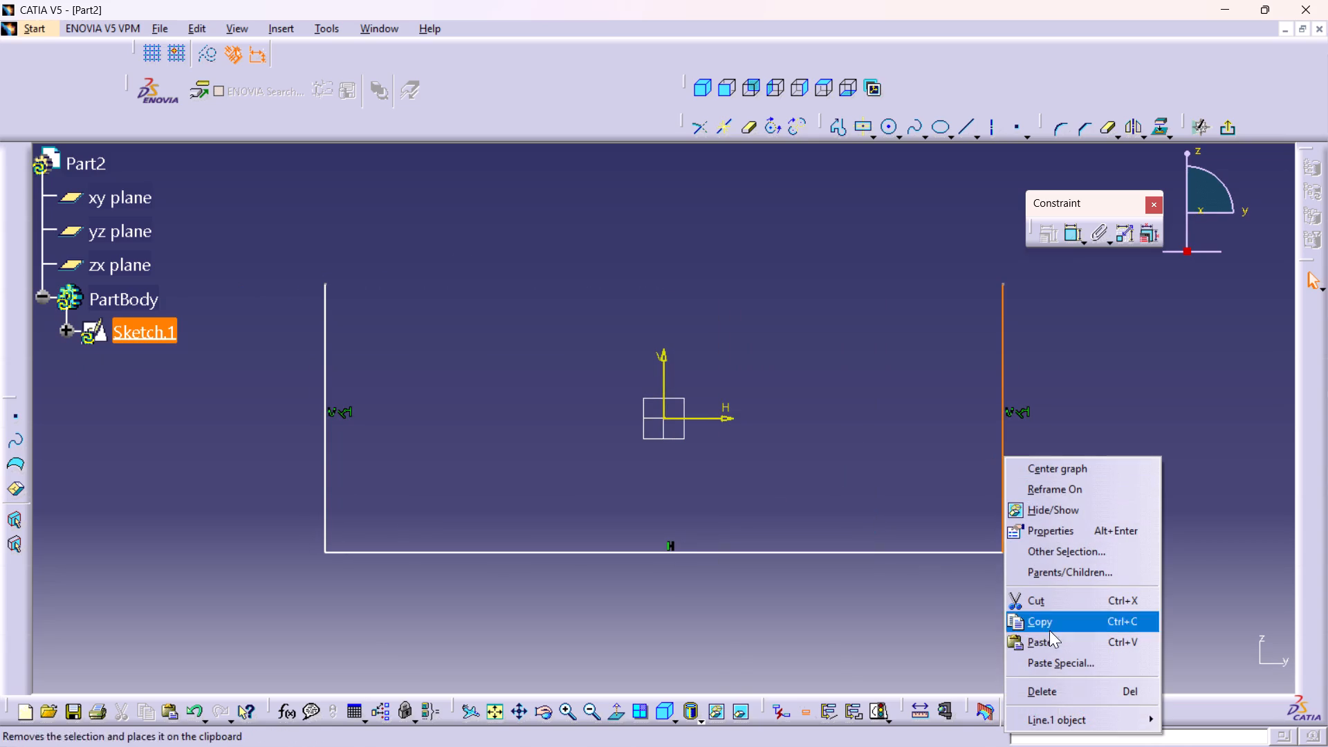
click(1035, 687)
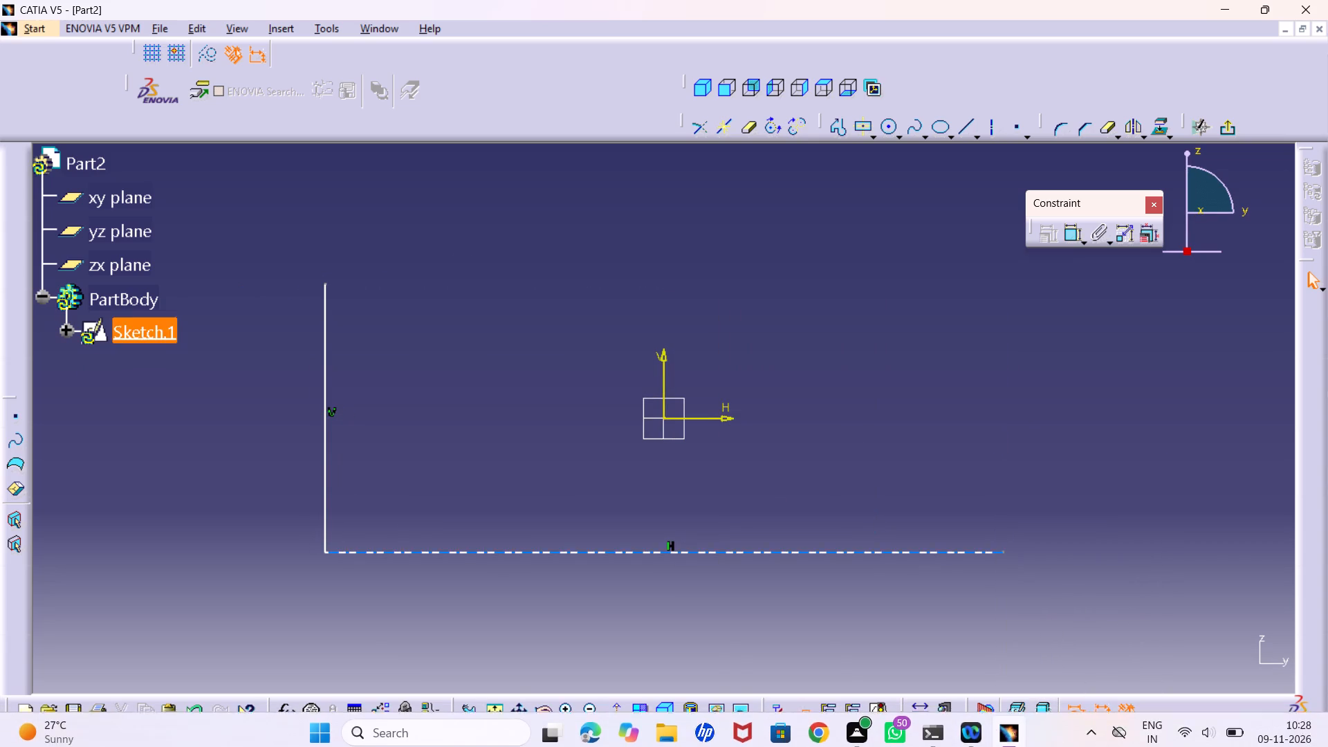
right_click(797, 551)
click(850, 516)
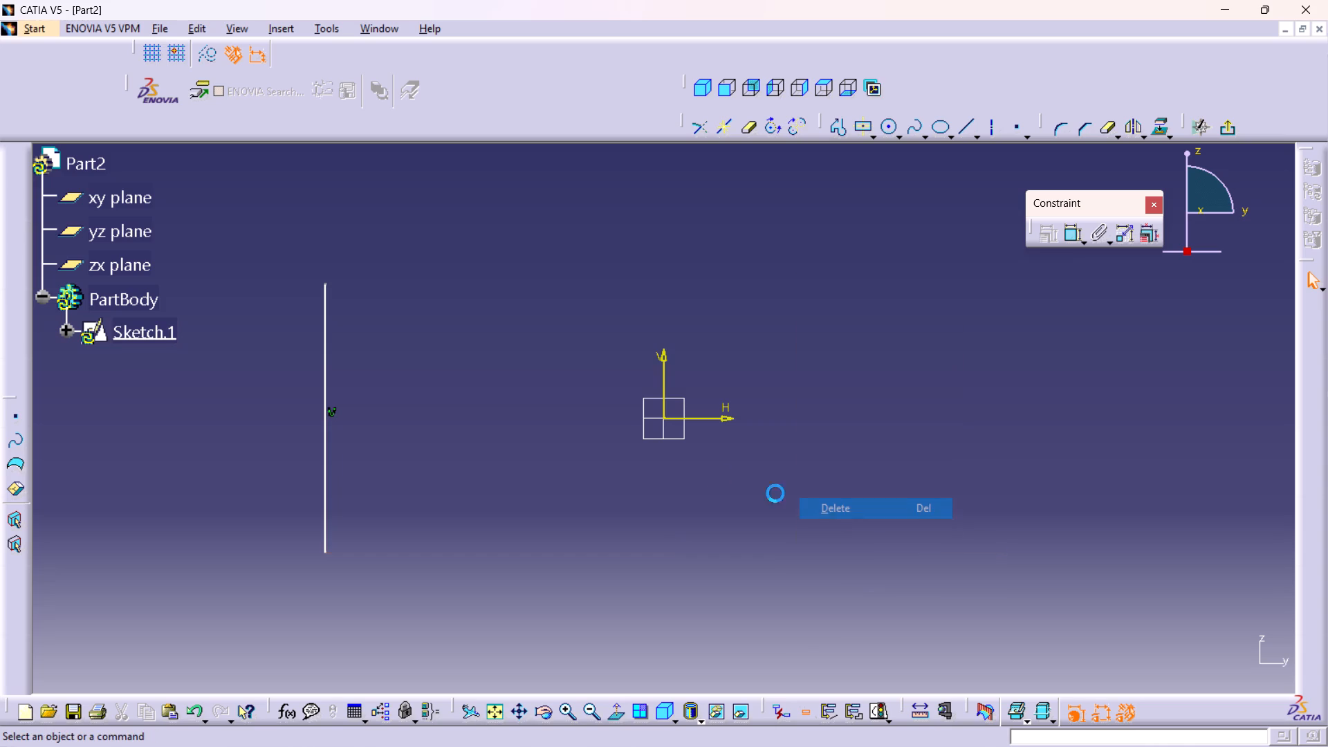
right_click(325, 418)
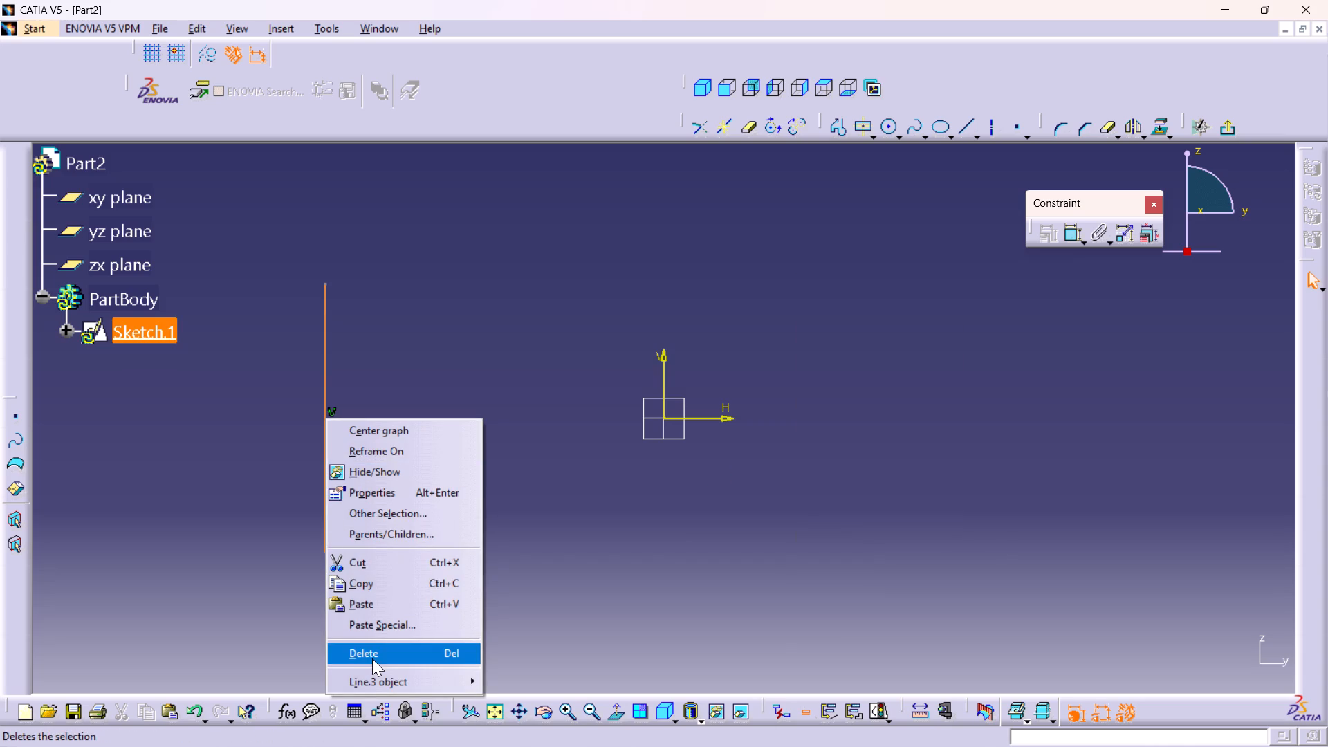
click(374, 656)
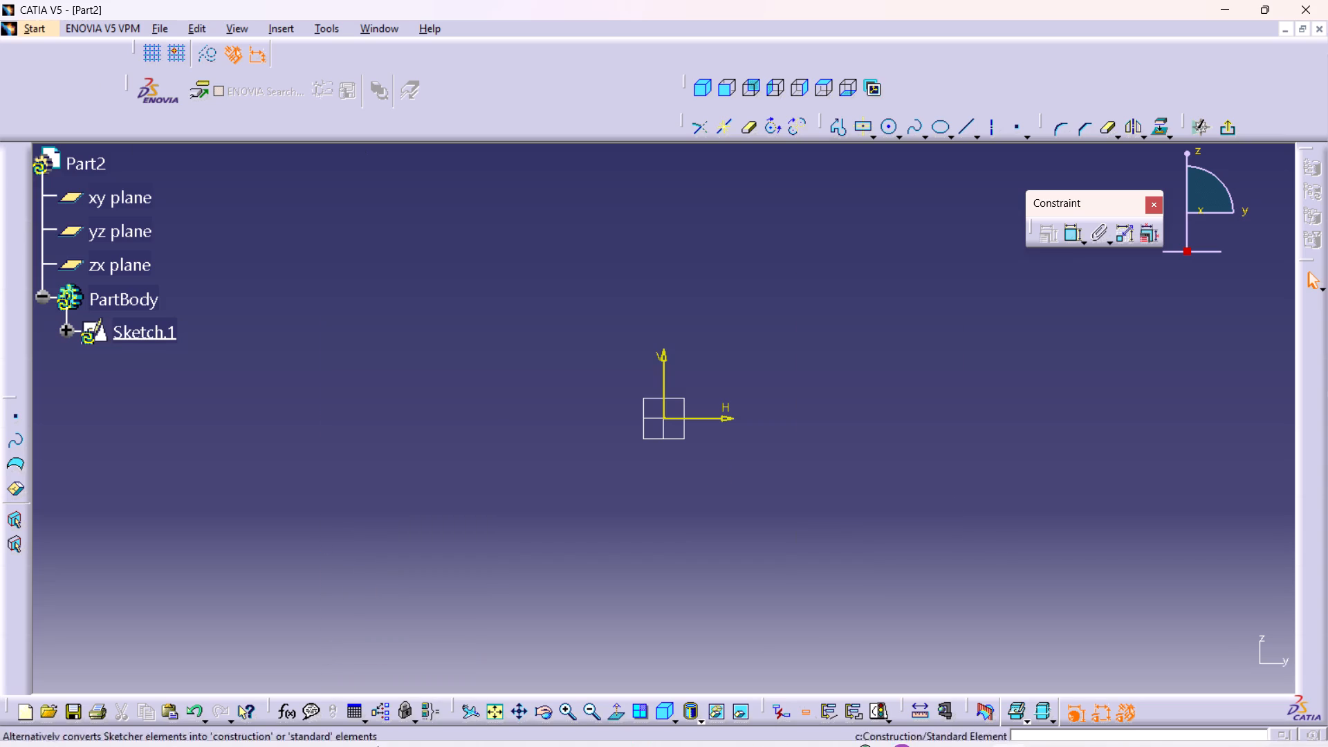
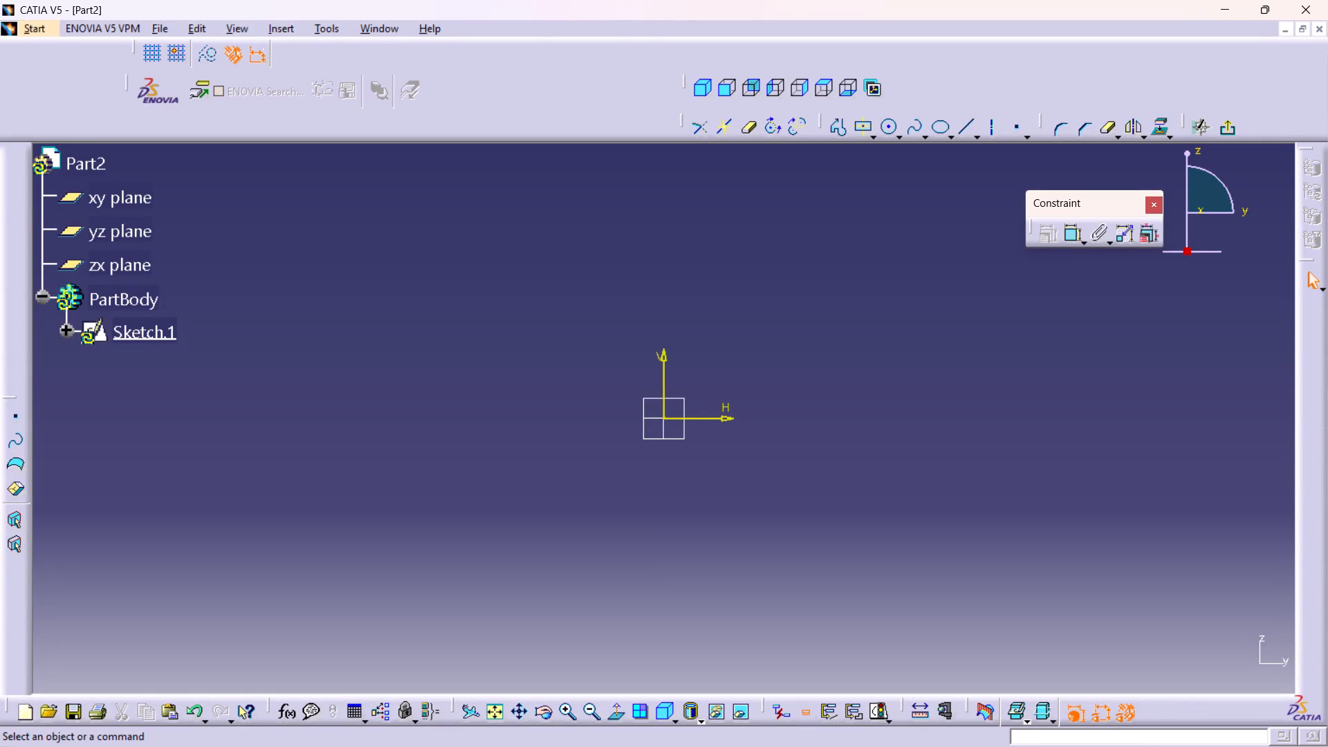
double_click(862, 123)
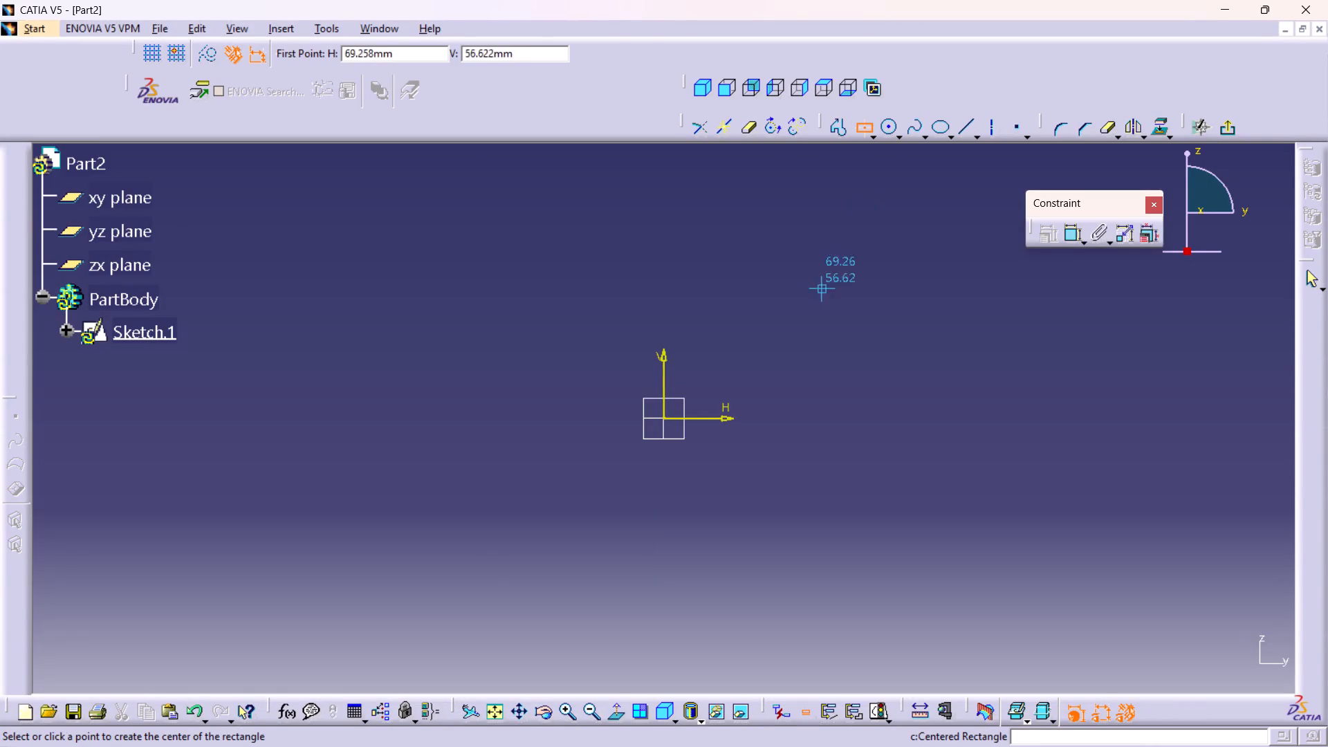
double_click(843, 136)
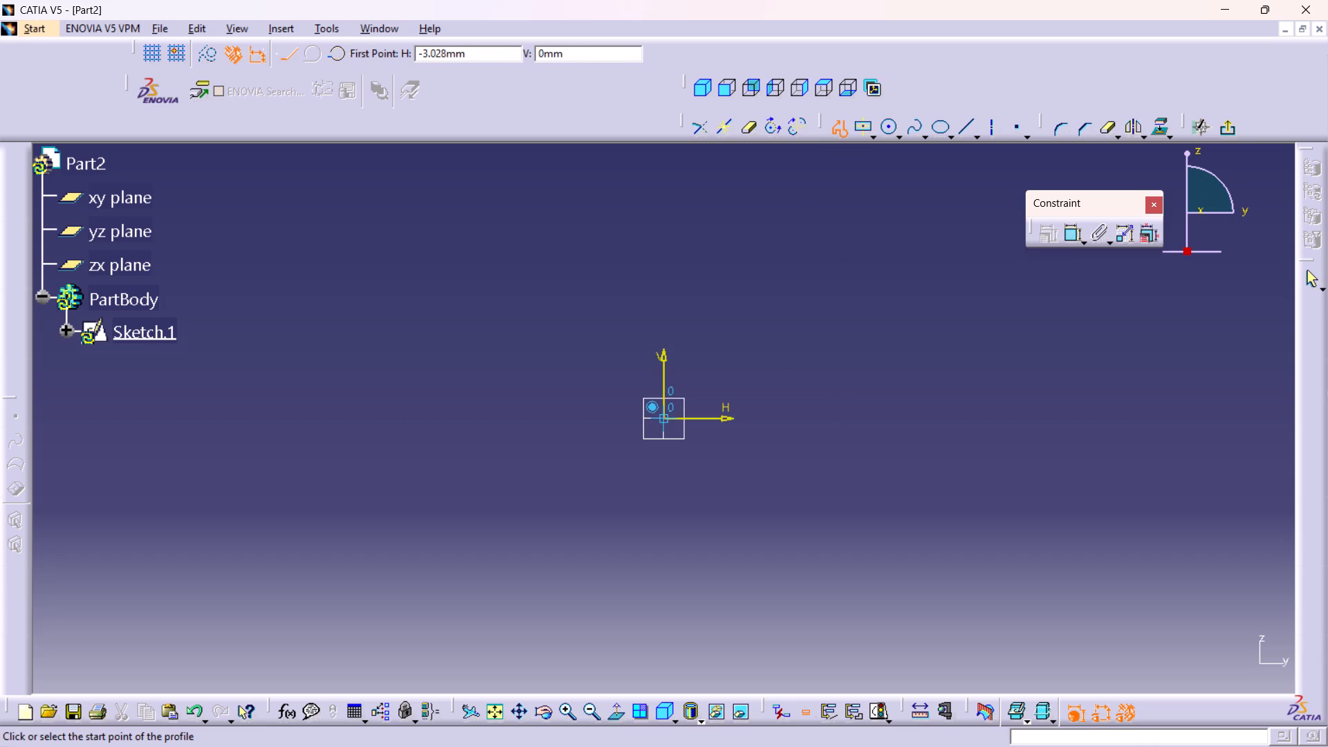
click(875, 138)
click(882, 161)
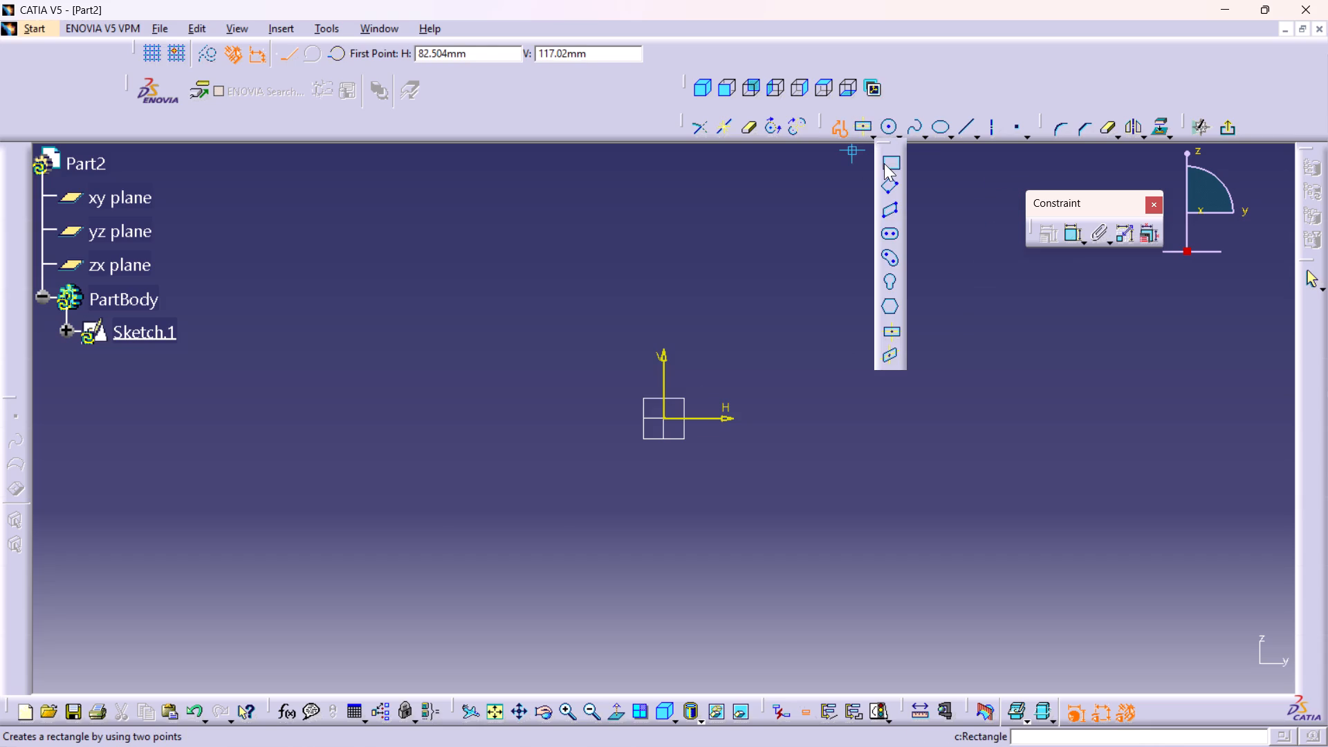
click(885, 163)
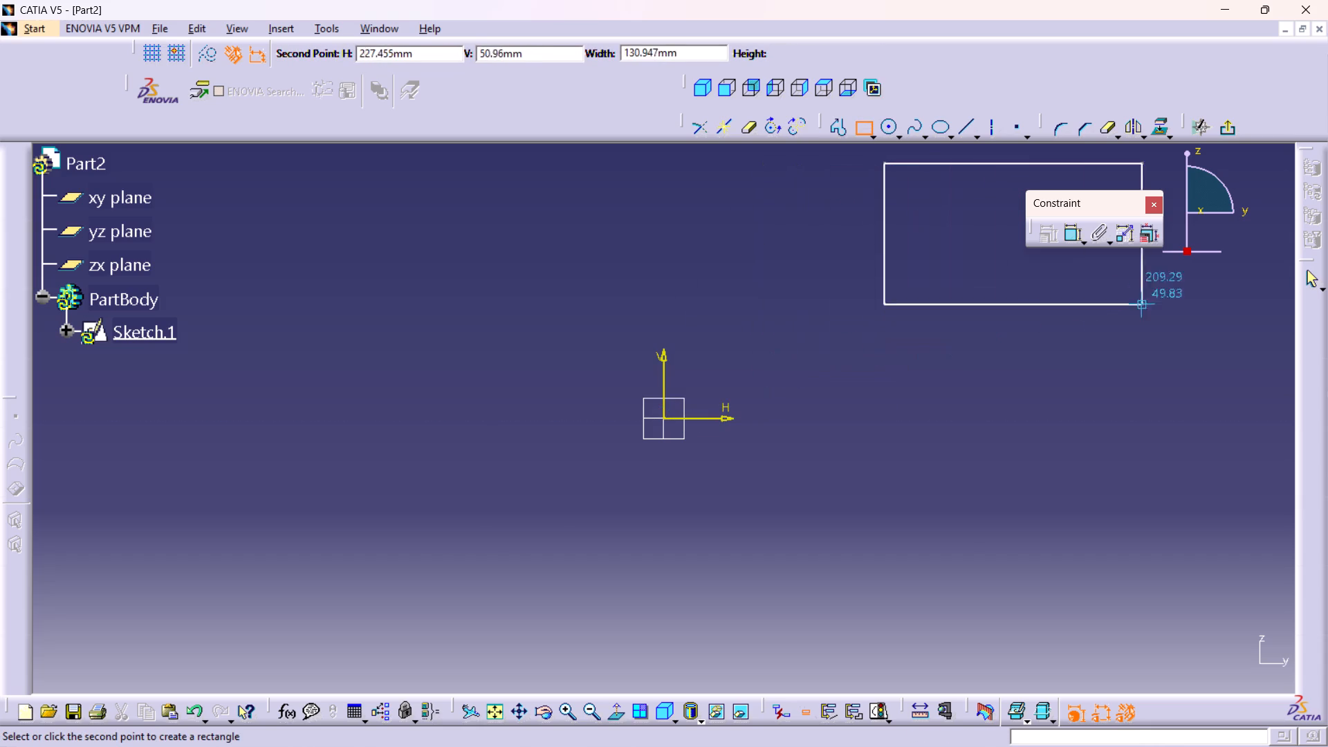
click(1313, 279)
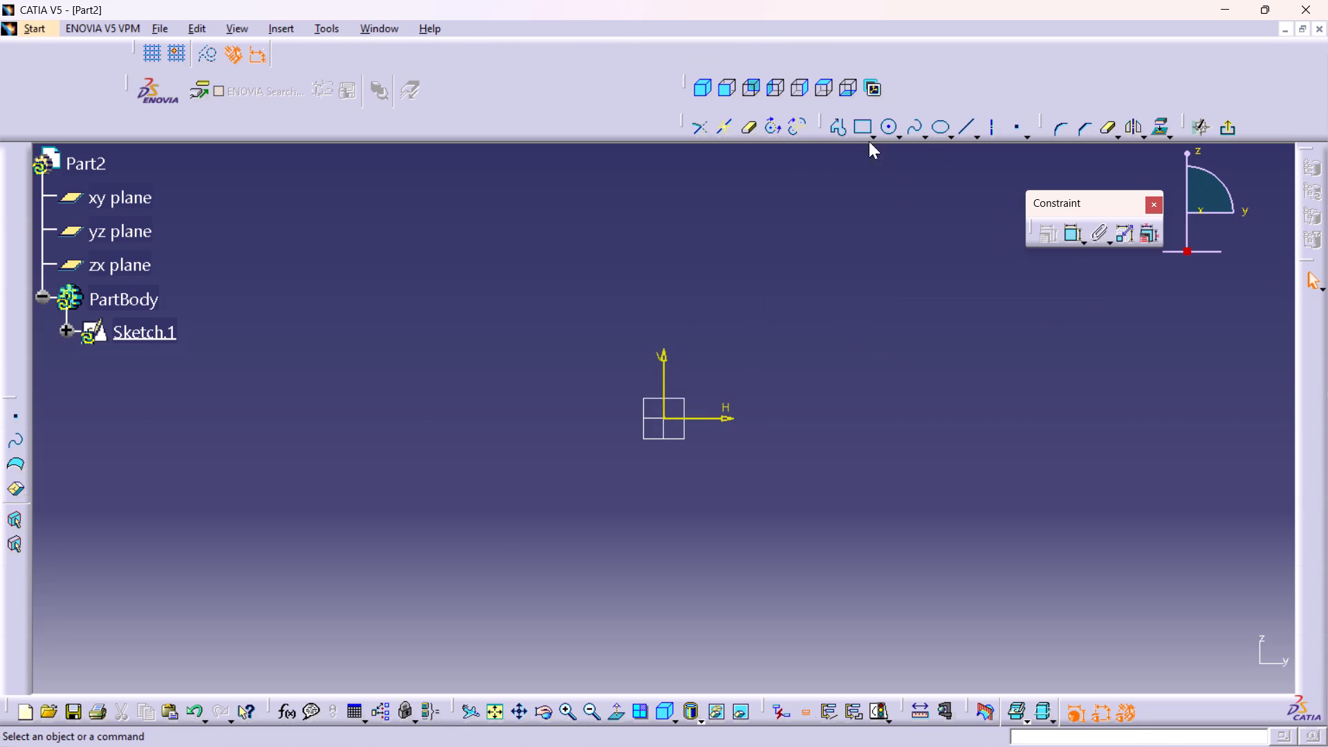
Sketch a two-point rectangle about 146 by 92 mm with its left side on the vertical axis, spanning the origin height.
double_click(868, 133)
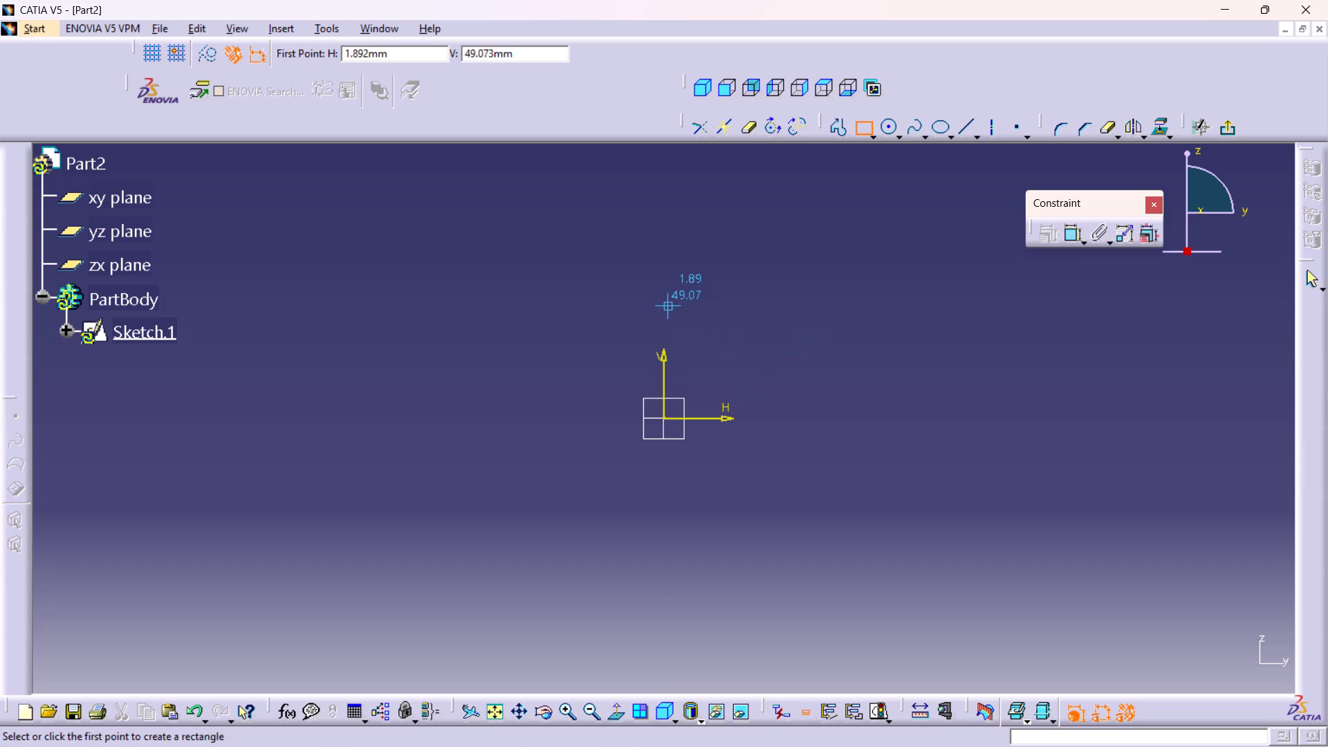
click(663, 304)
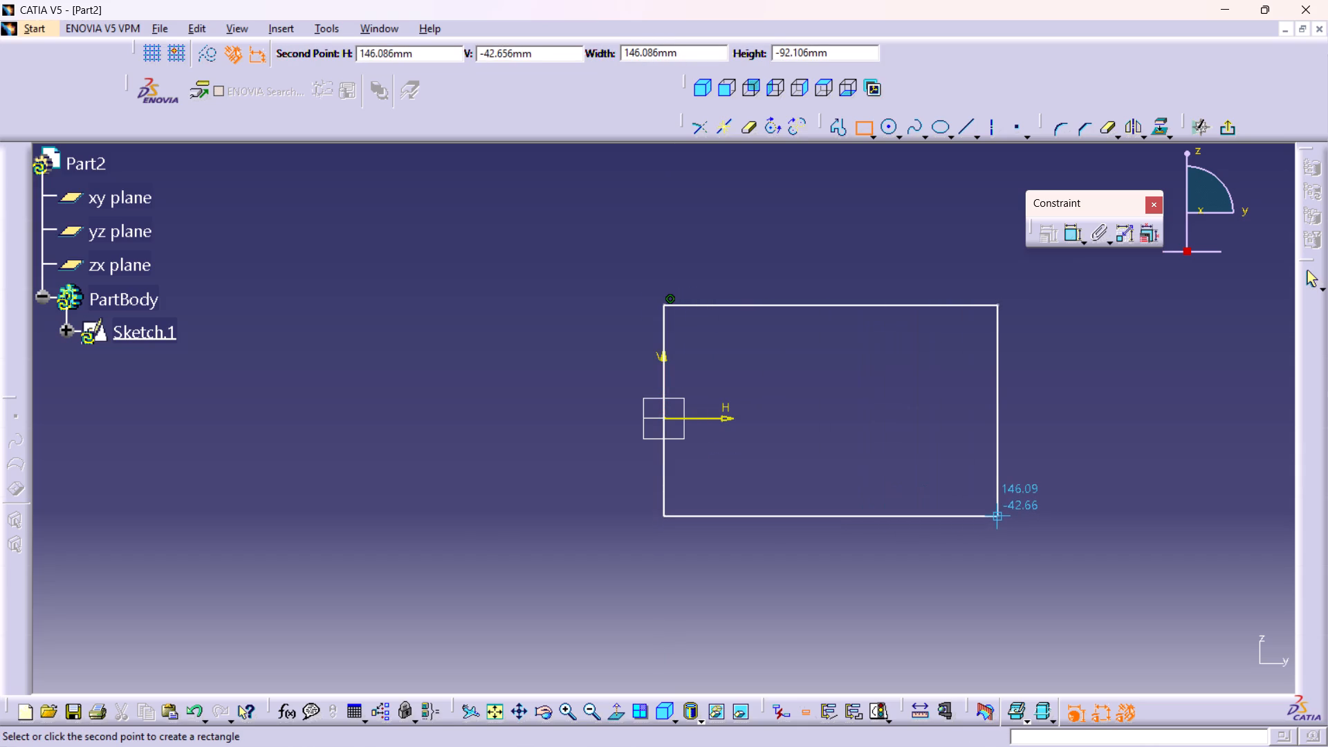
click(1000, 517)
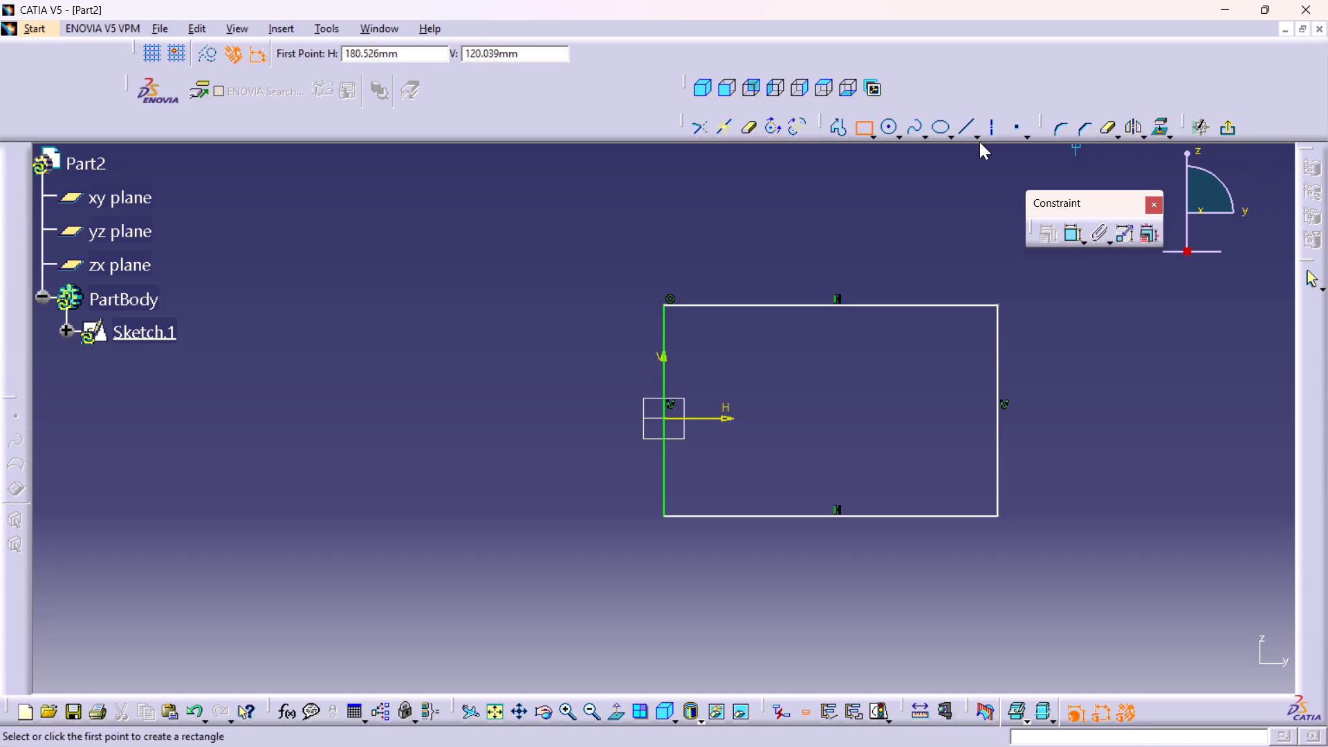
Dimension the rectangle's bottom line and set its length to 75 mm.
double_click(1071, 237)
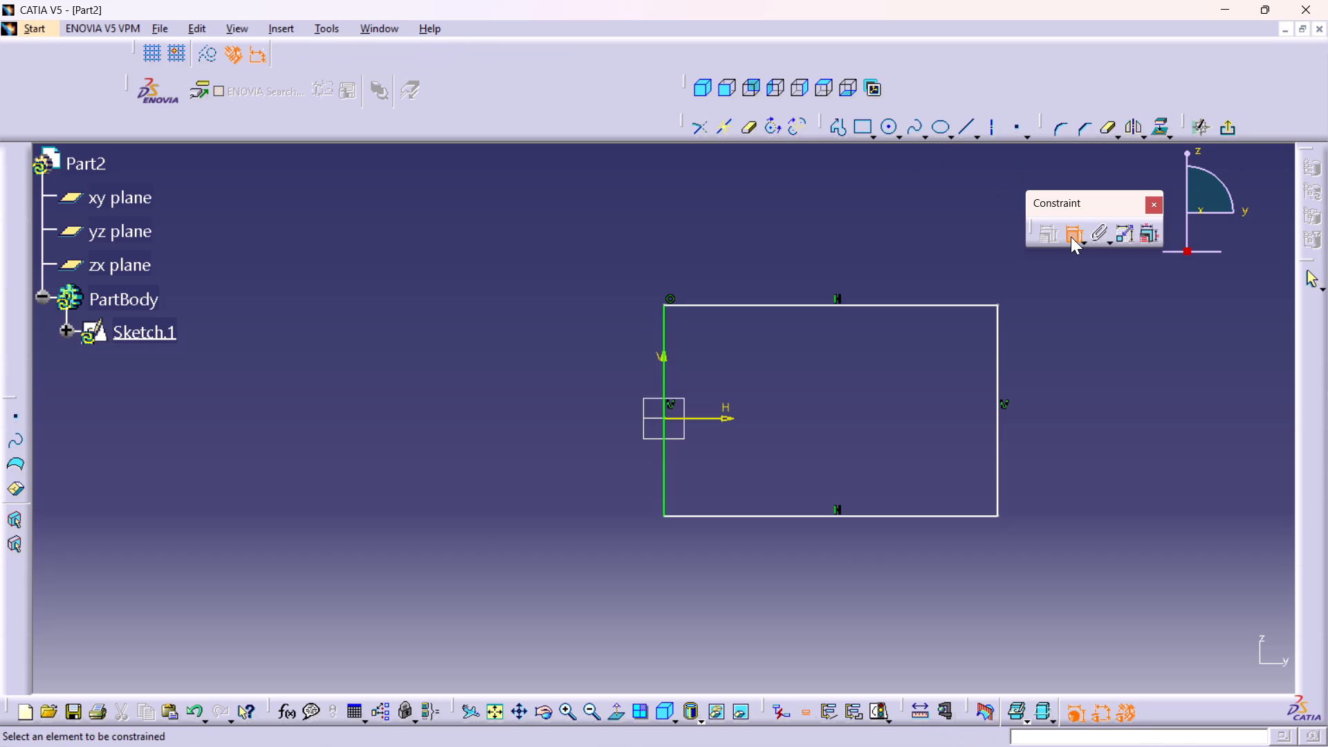
click(849, 516)
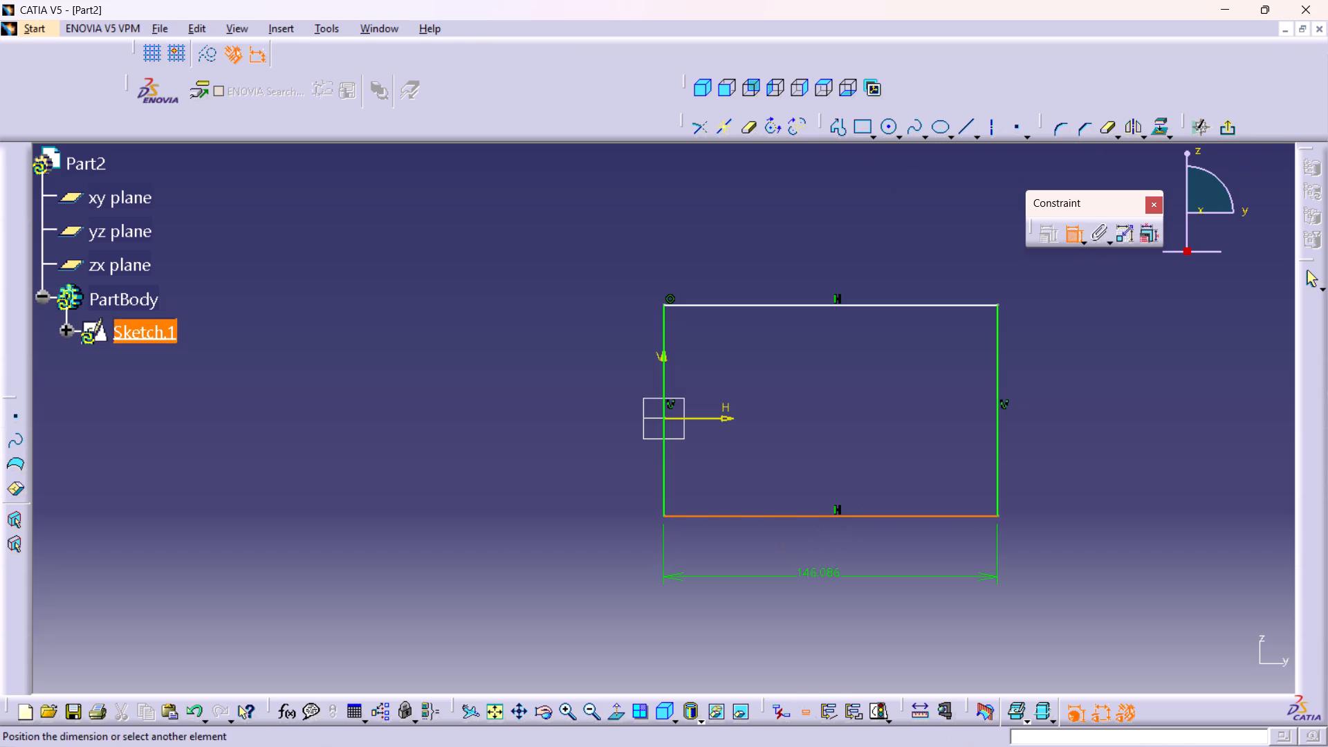
click(816, 576)
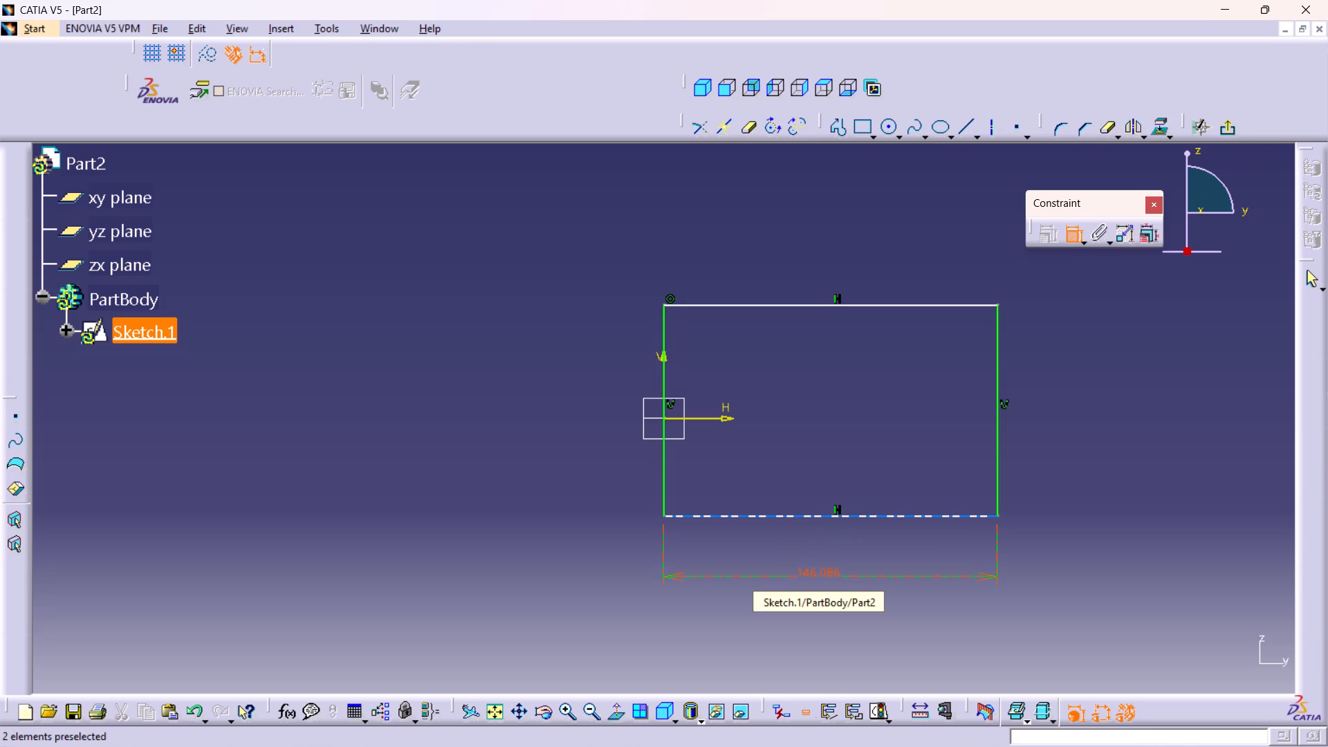
double_click(820, 572)
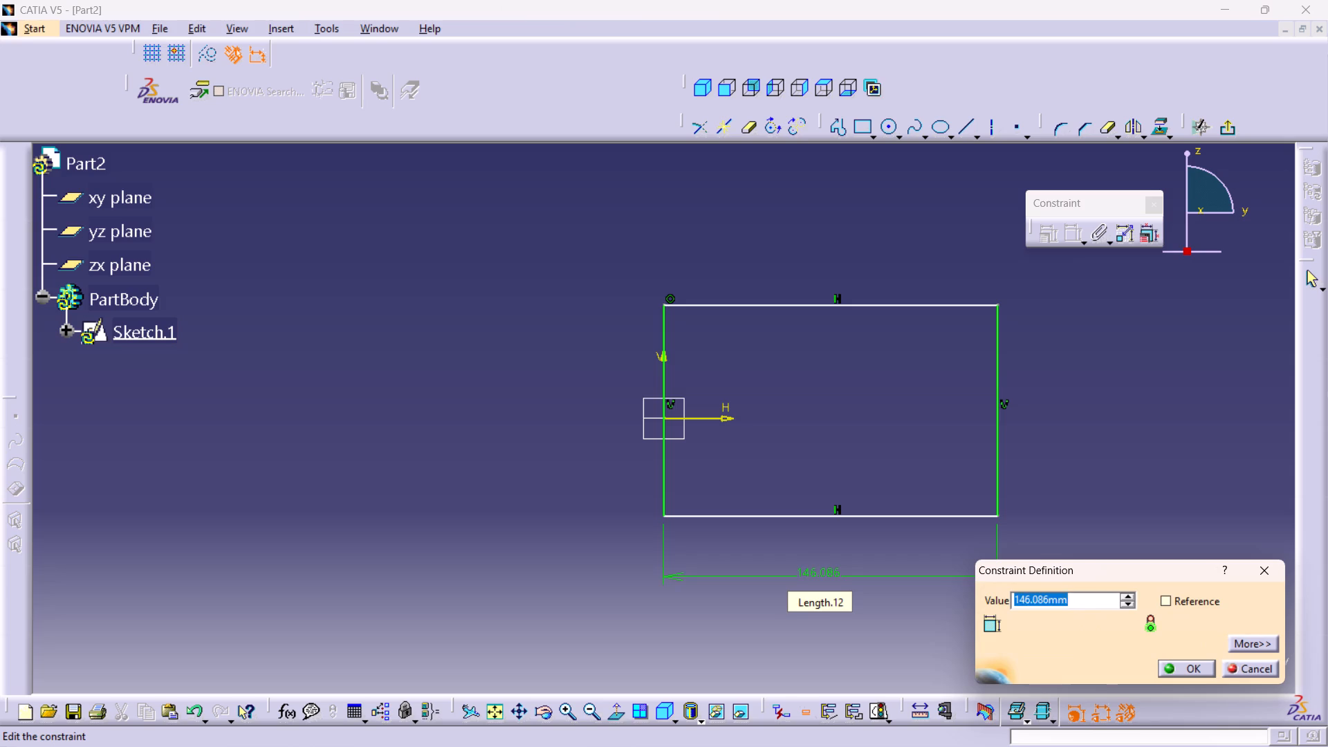
key(8)
key(BackSpace)
text(75)
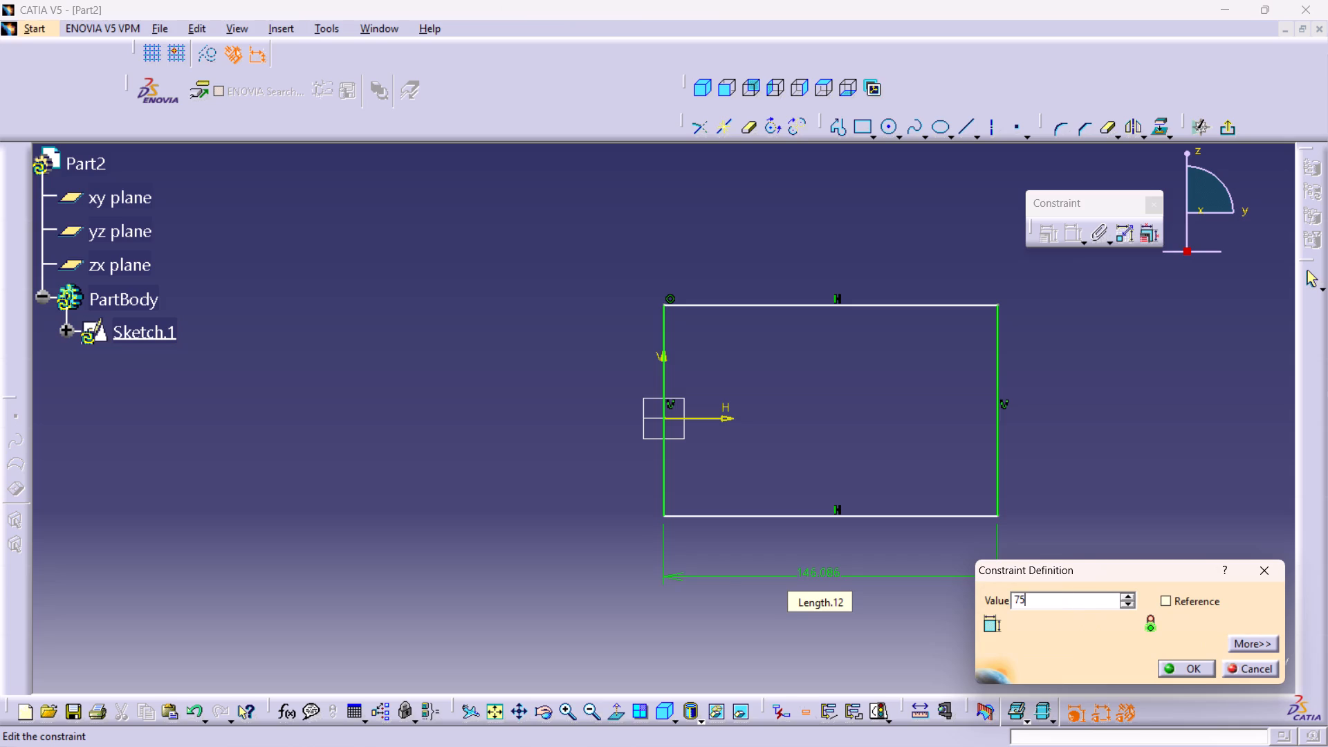
key(Return)
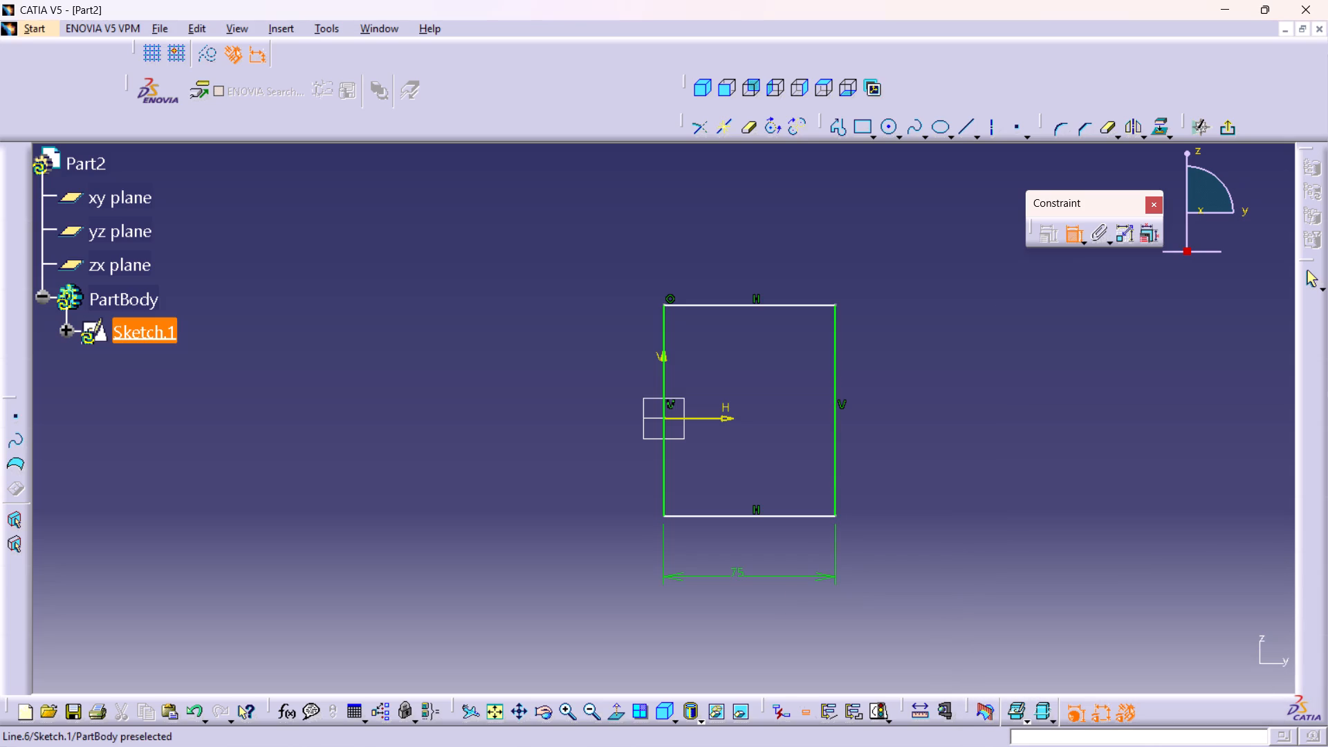
Dimension the rectangle's right vertical line and set its length to 50 mm.
click(836, 456)
click(902, 449)
double_click(903, 443)
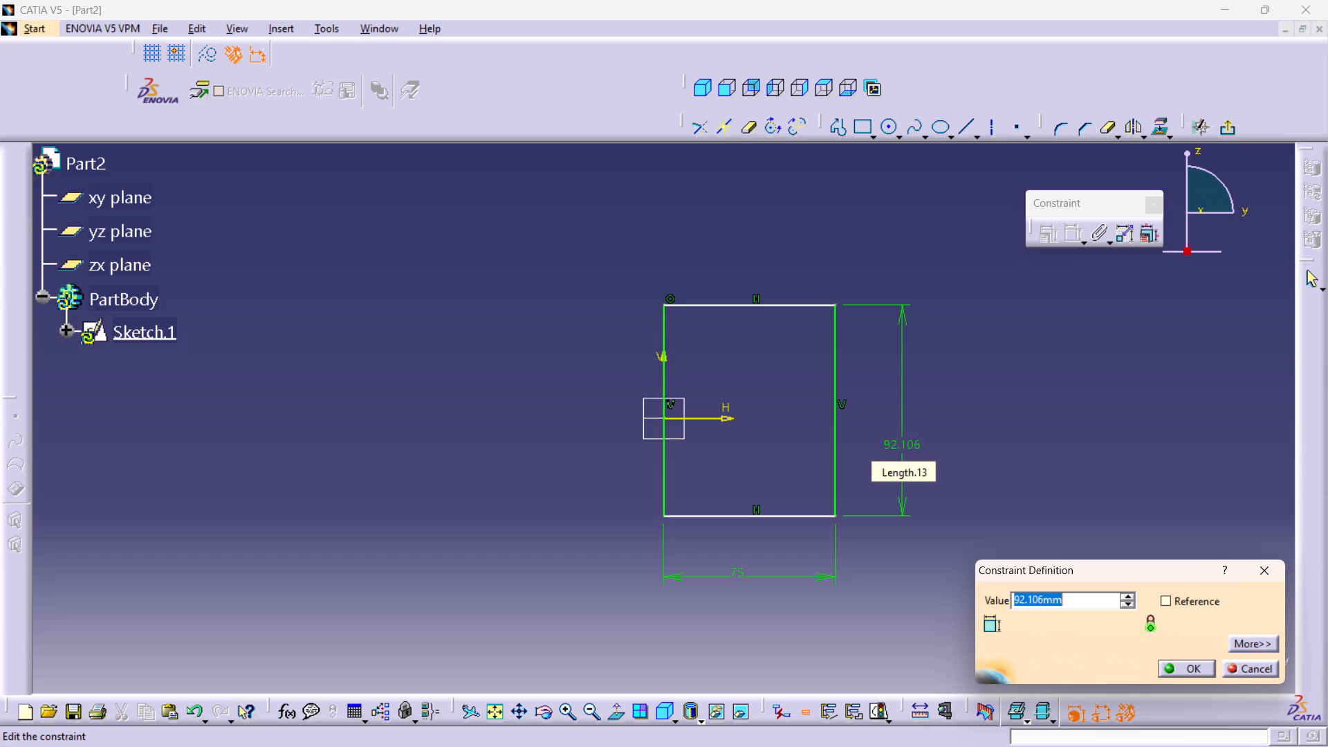
text(50)
key(Return)
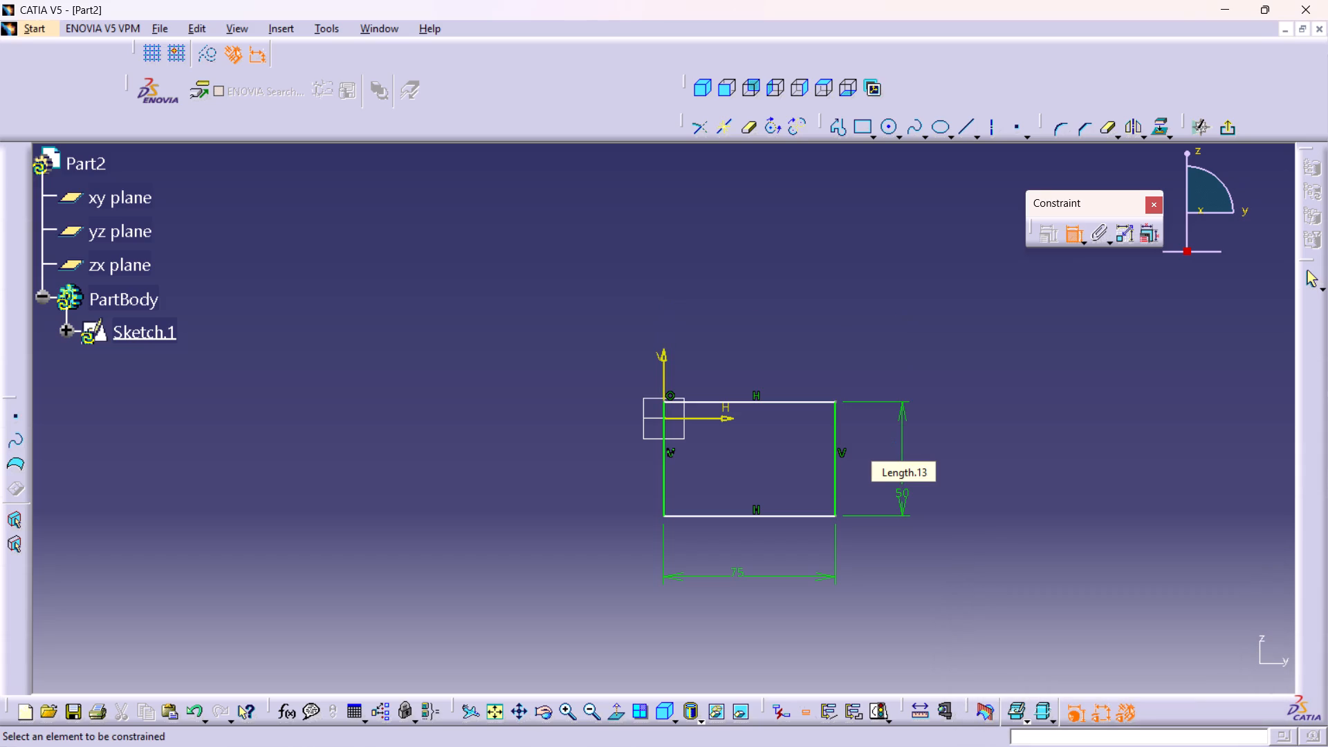
Constrain the rectangle's top and bottom lines symmetric about the horizontal axis and exit the sketch.
click(776, 517)
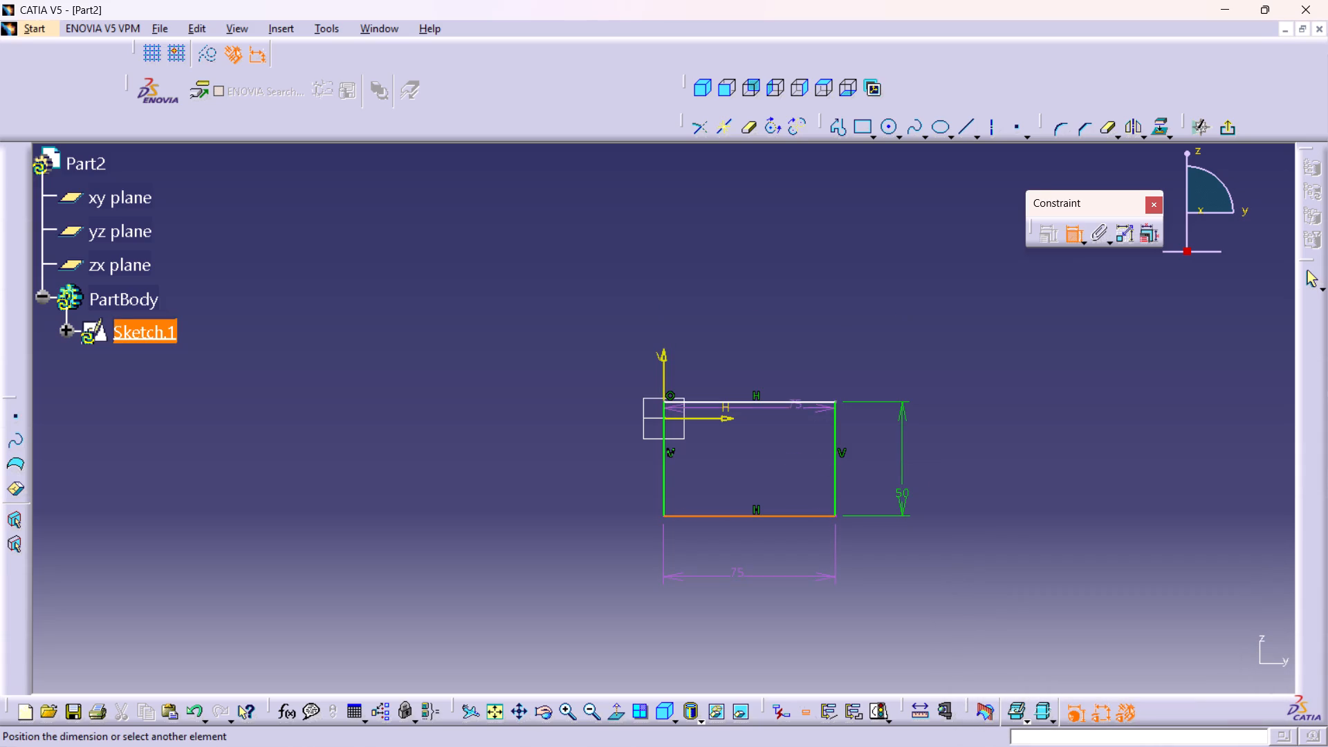
click(796, 401)
right_click(1087, 482)
click(1186, 651)
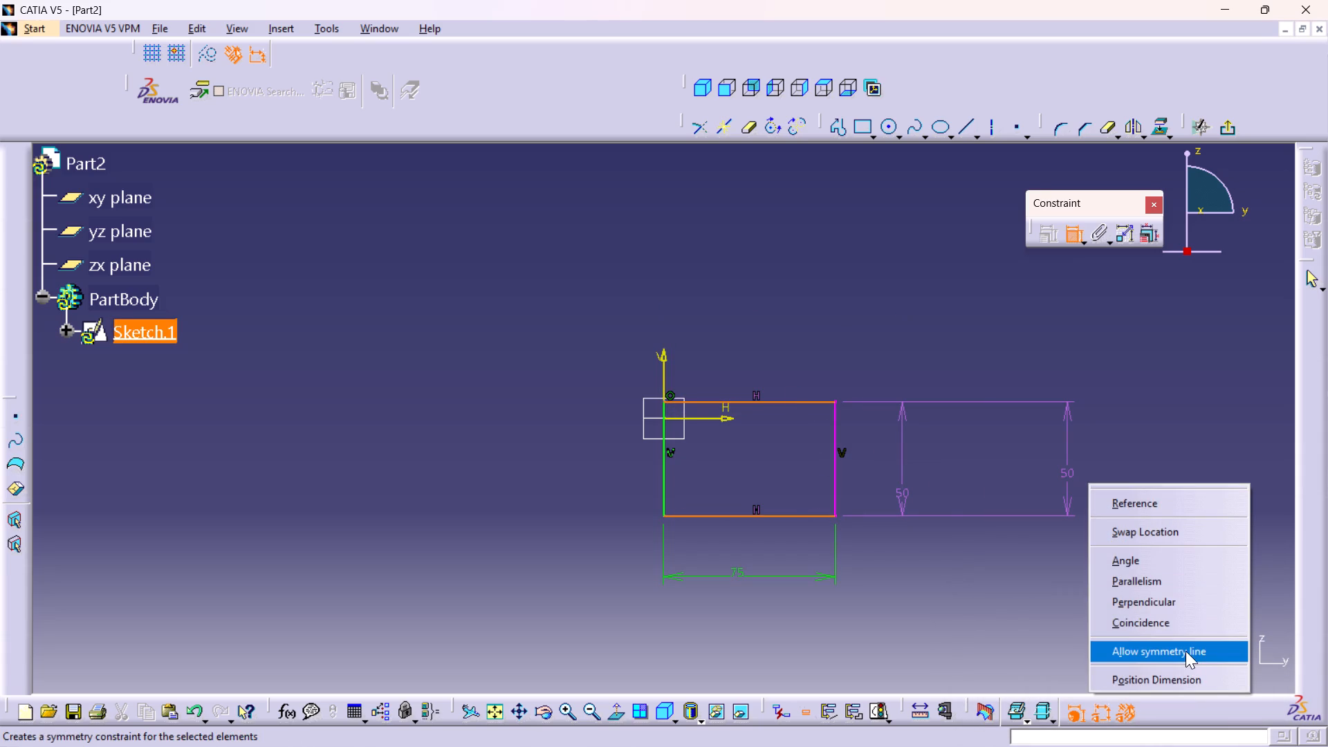
click(724, 416)
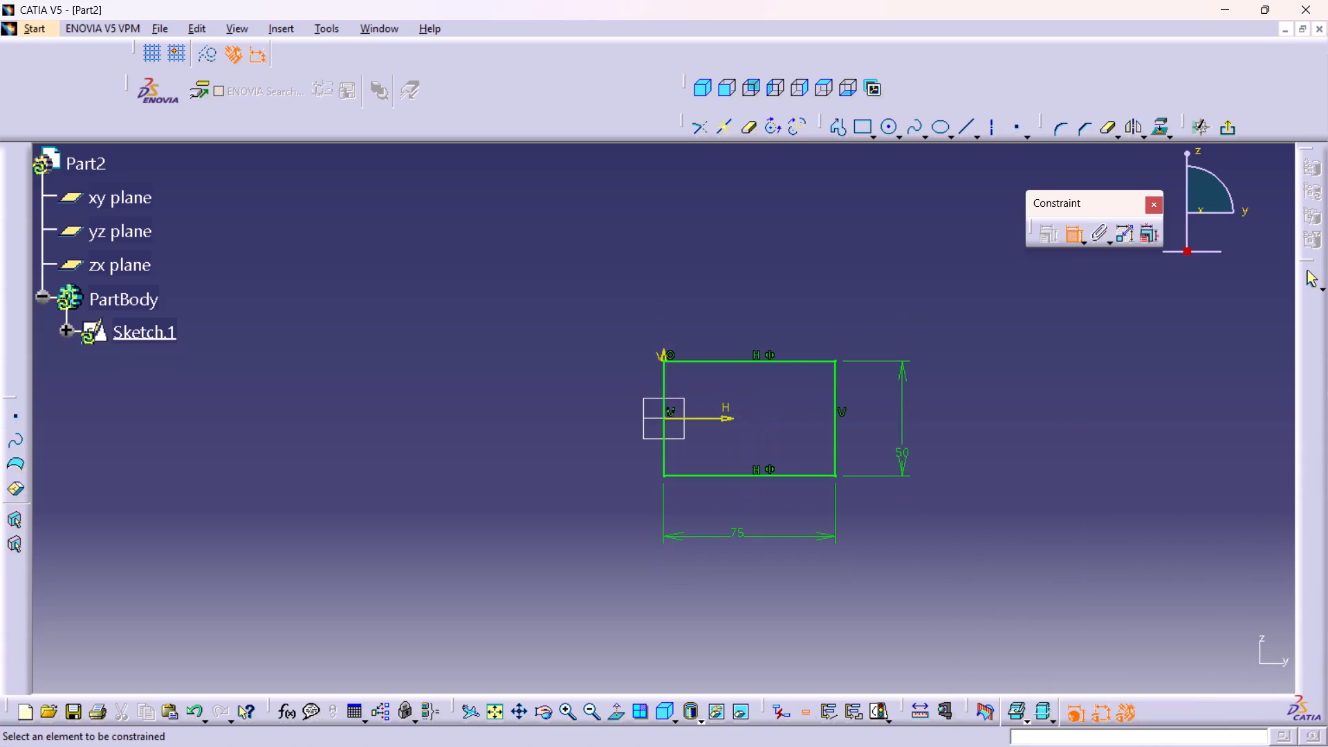
middle_drag(800, 412, 787, 338)
right_click(800, 409)
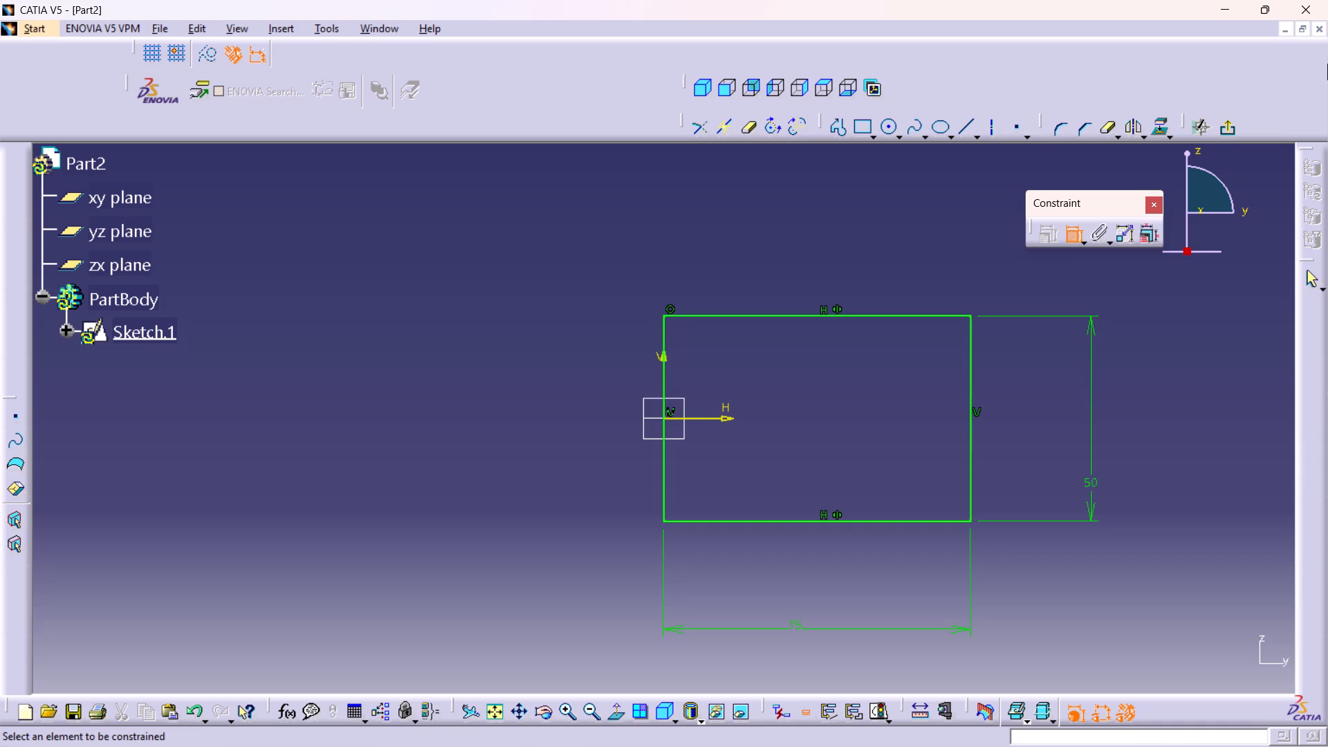
middle_drag(835, 456, 737, 436)
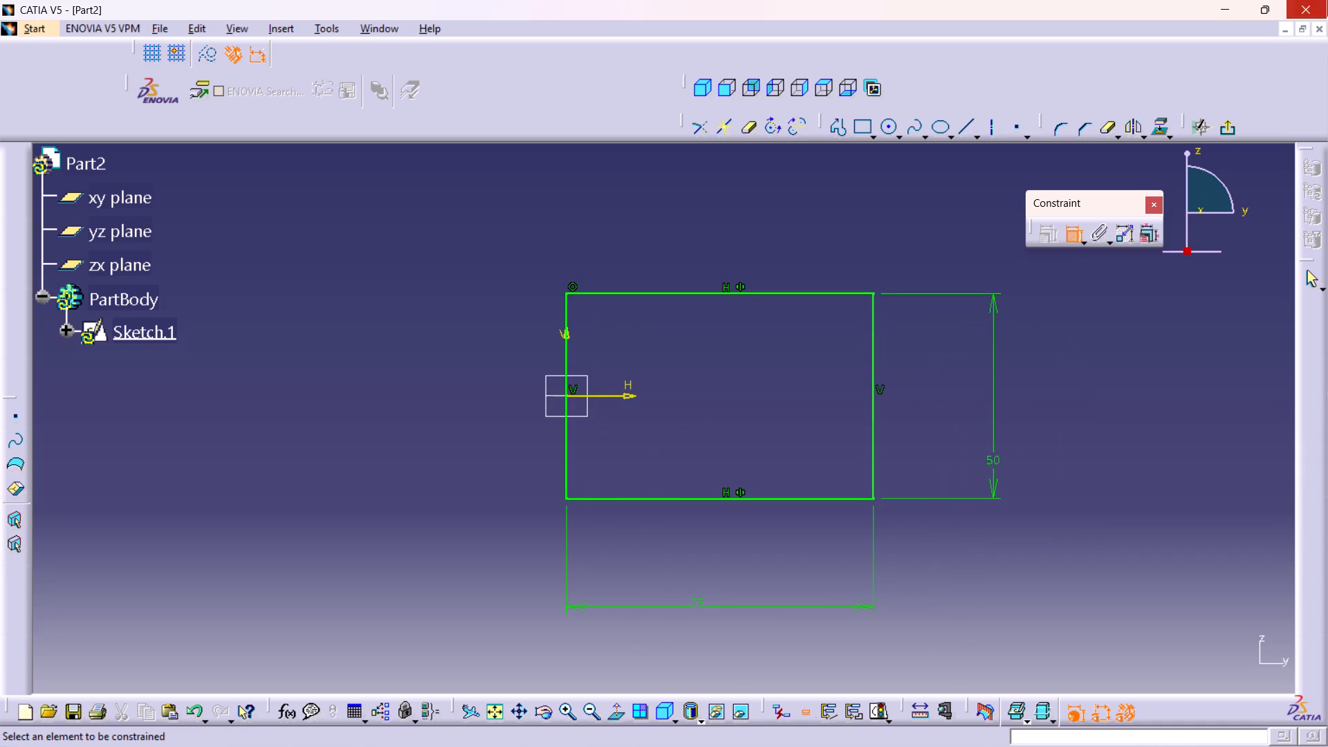
click(1229, 136)
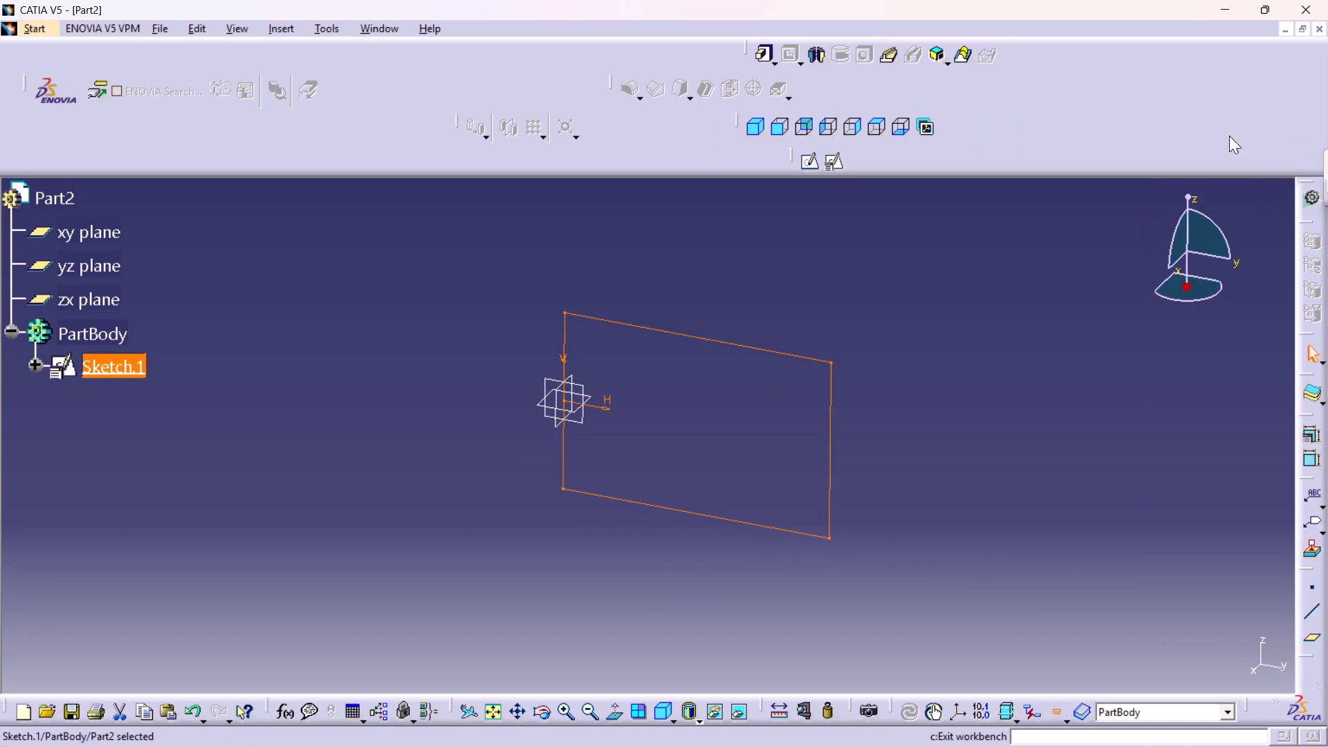
Pad the rectangle sketch with a length of 9 mm and mirrored extent.
click(765, 53)
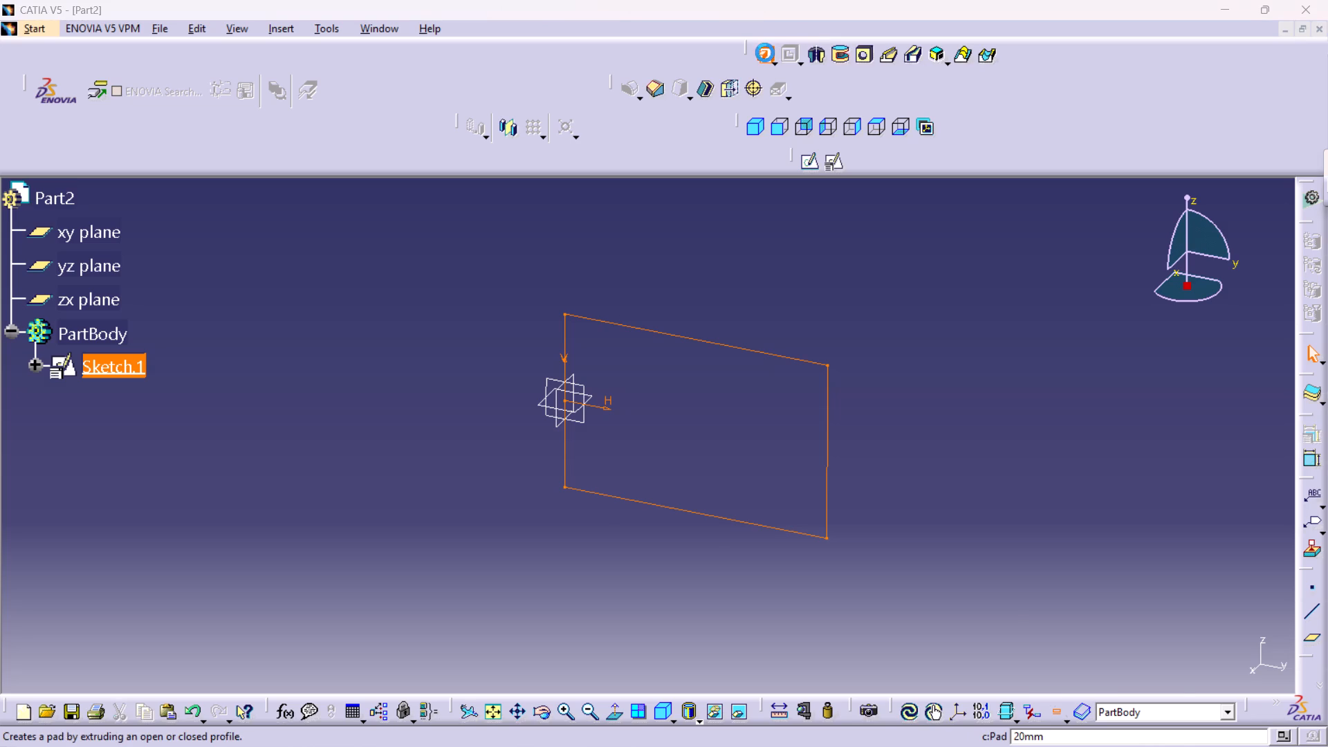
click(1055, 459)
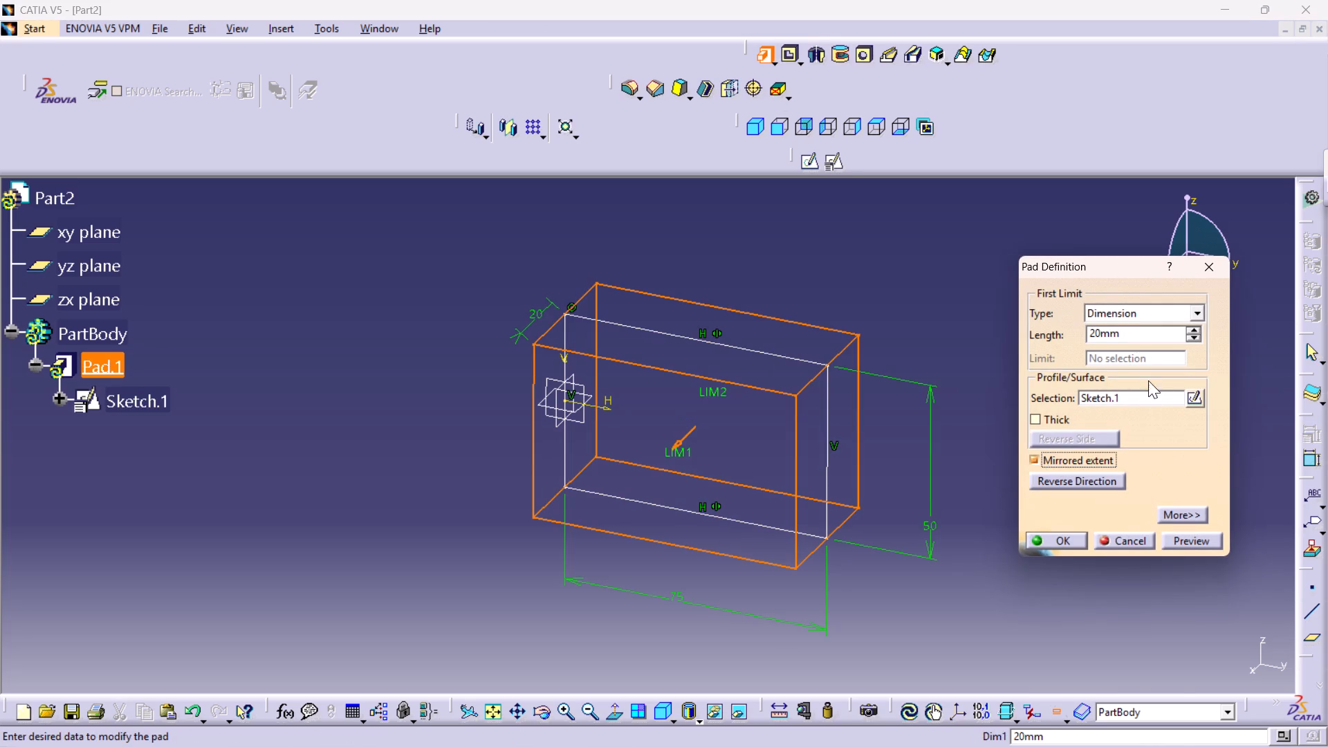
double_click(1142, 332)
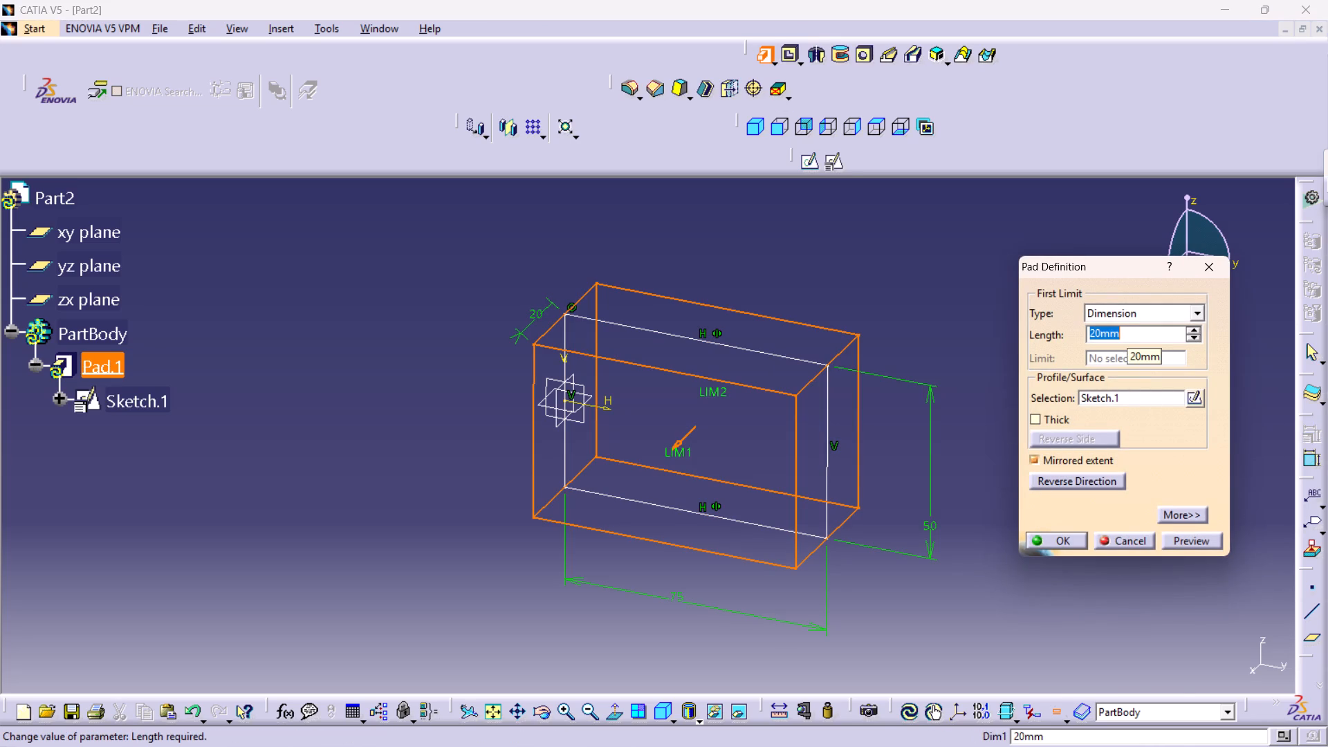
key(9)
key(Return)
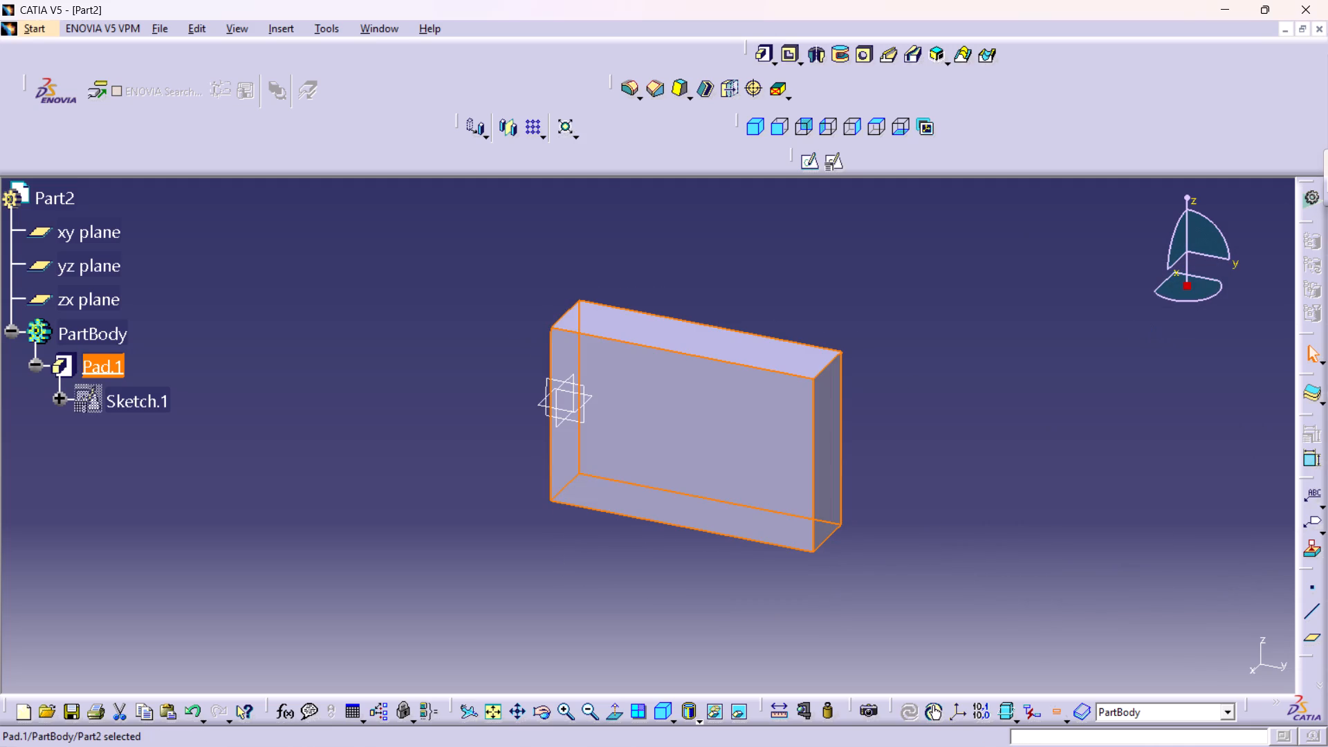
click(978, 407)
On the pad's large front face, sketch an open three-line profile about 64 mm long and 40 mm high, both ends on the vertical axis.
click(744, 420)
click(805, 171)
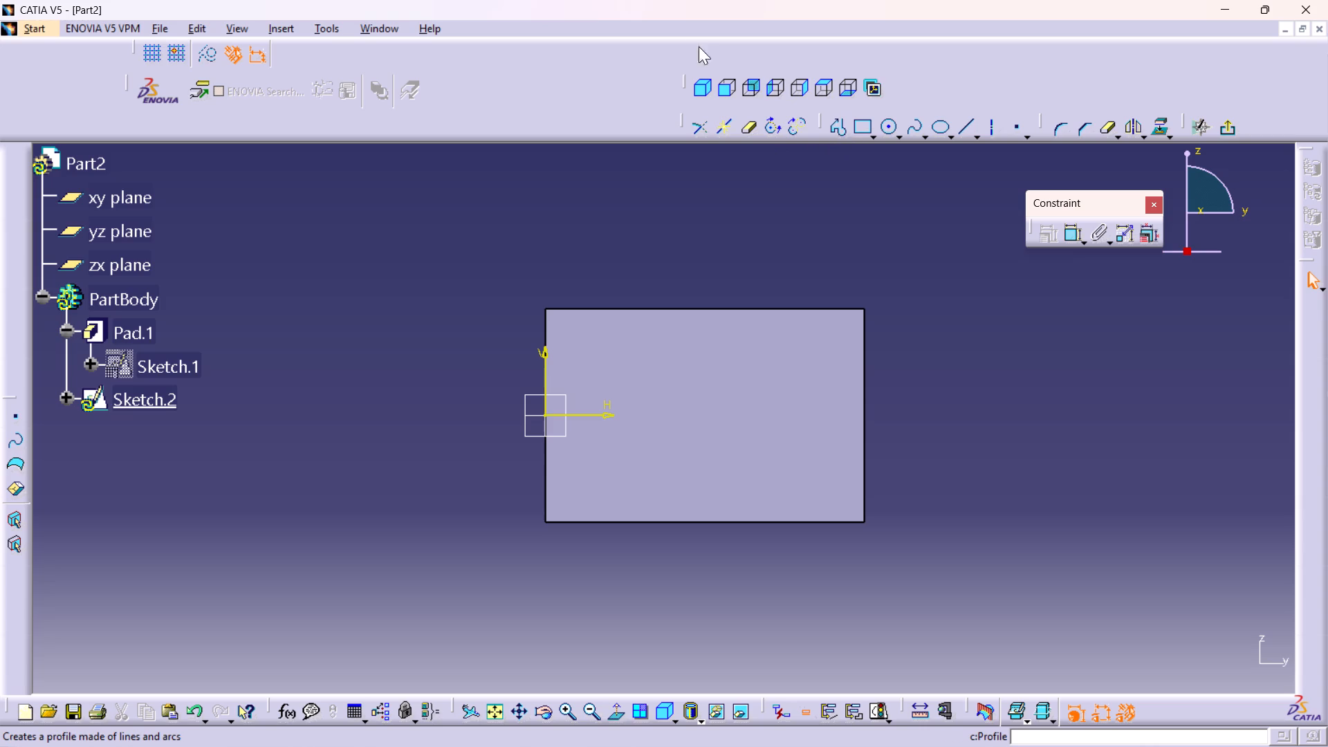
double_click(840, 130)
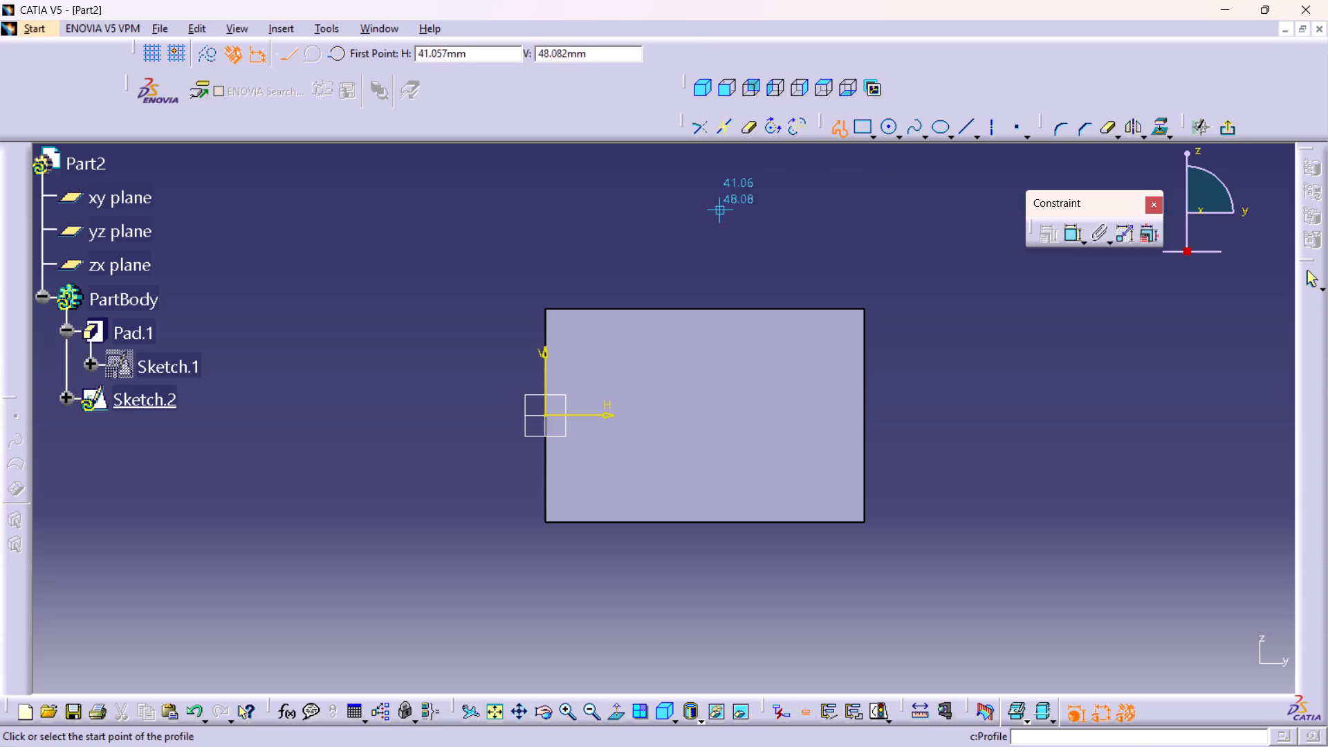
click(546, 330)
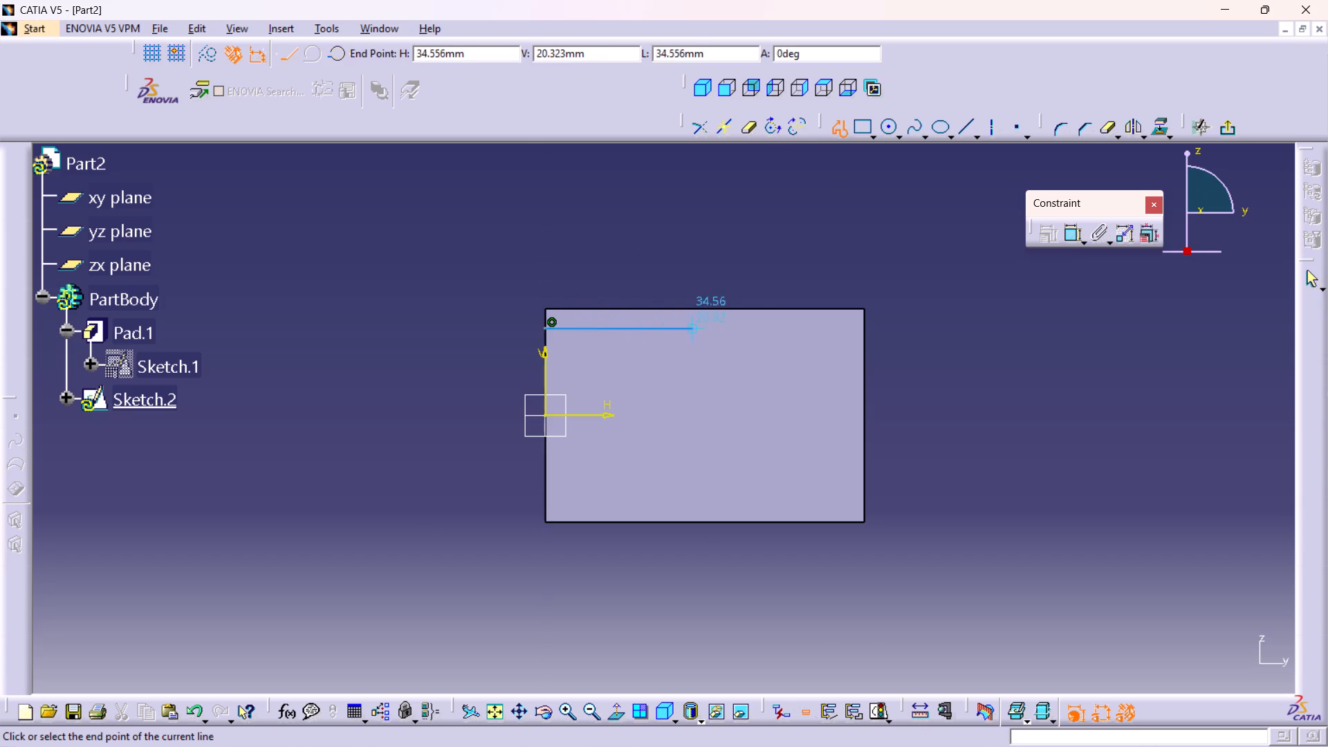
click(820, 326)
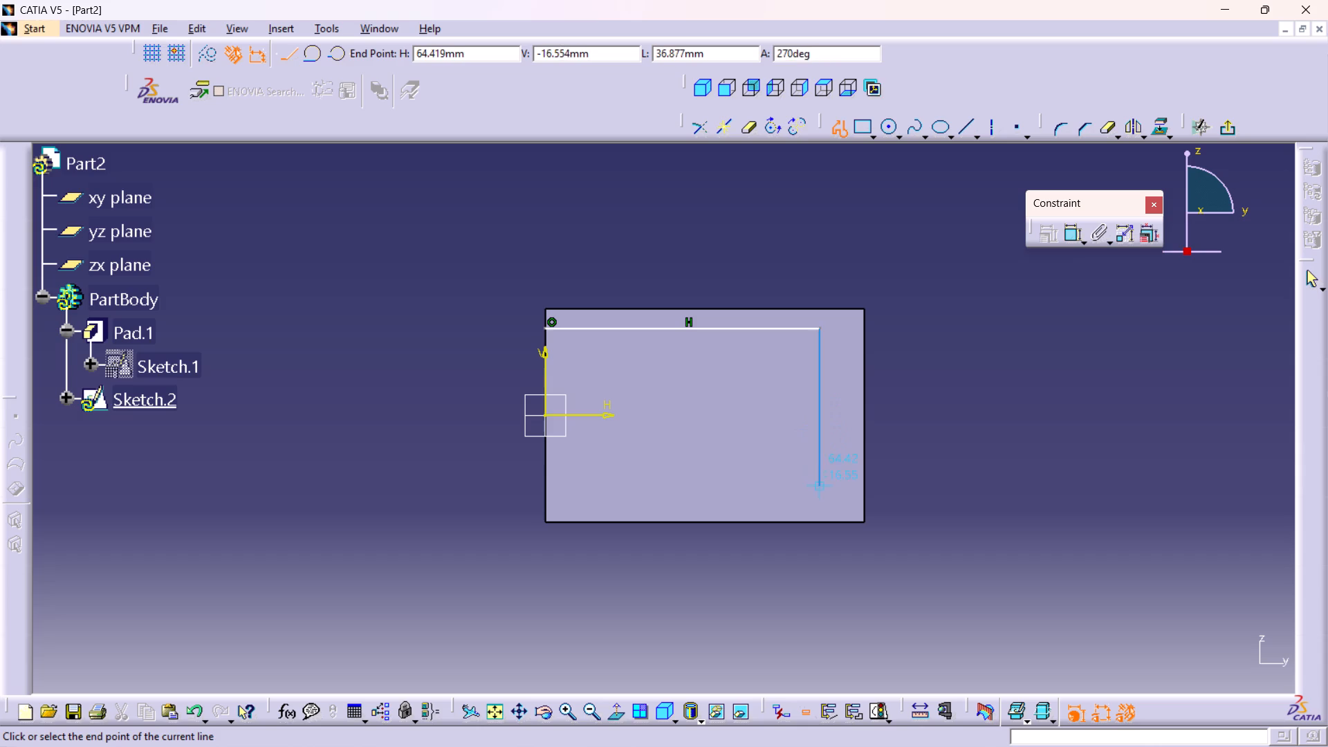
click(822, 495)
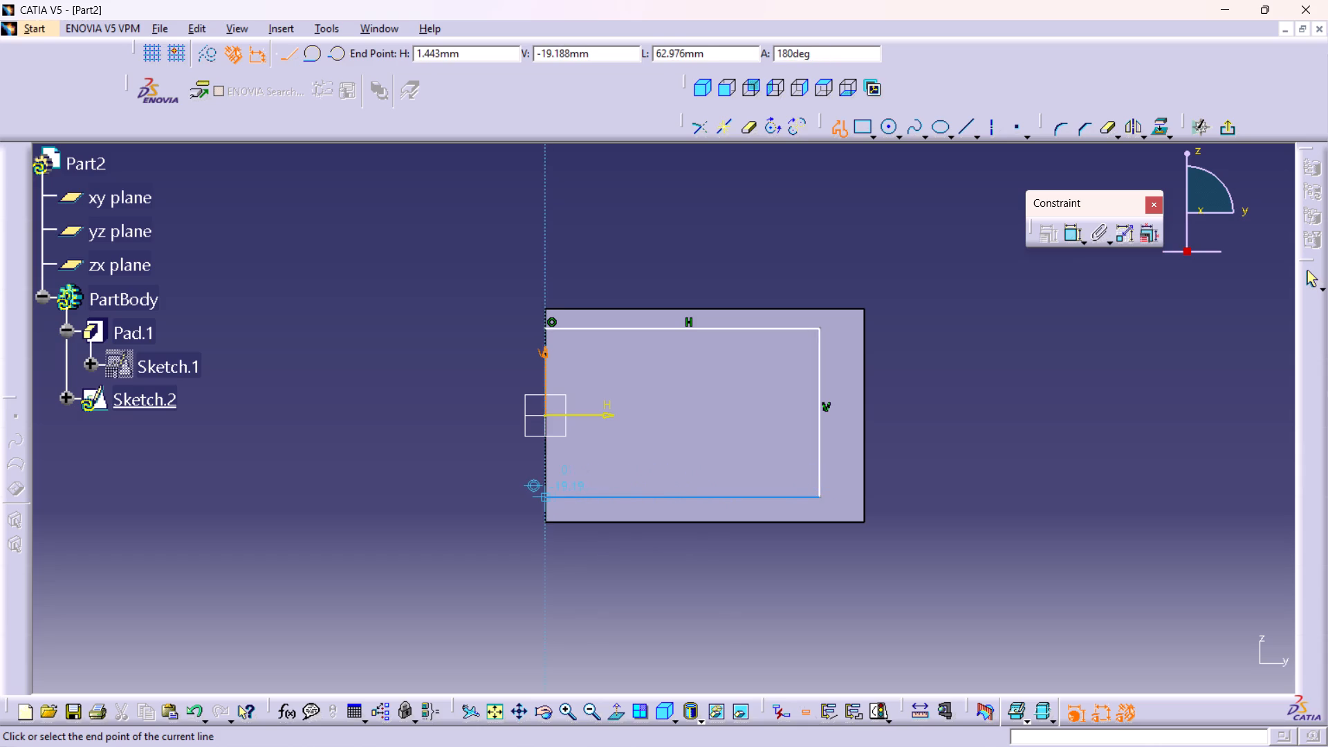
click(544, 499)
click(1308, 279)
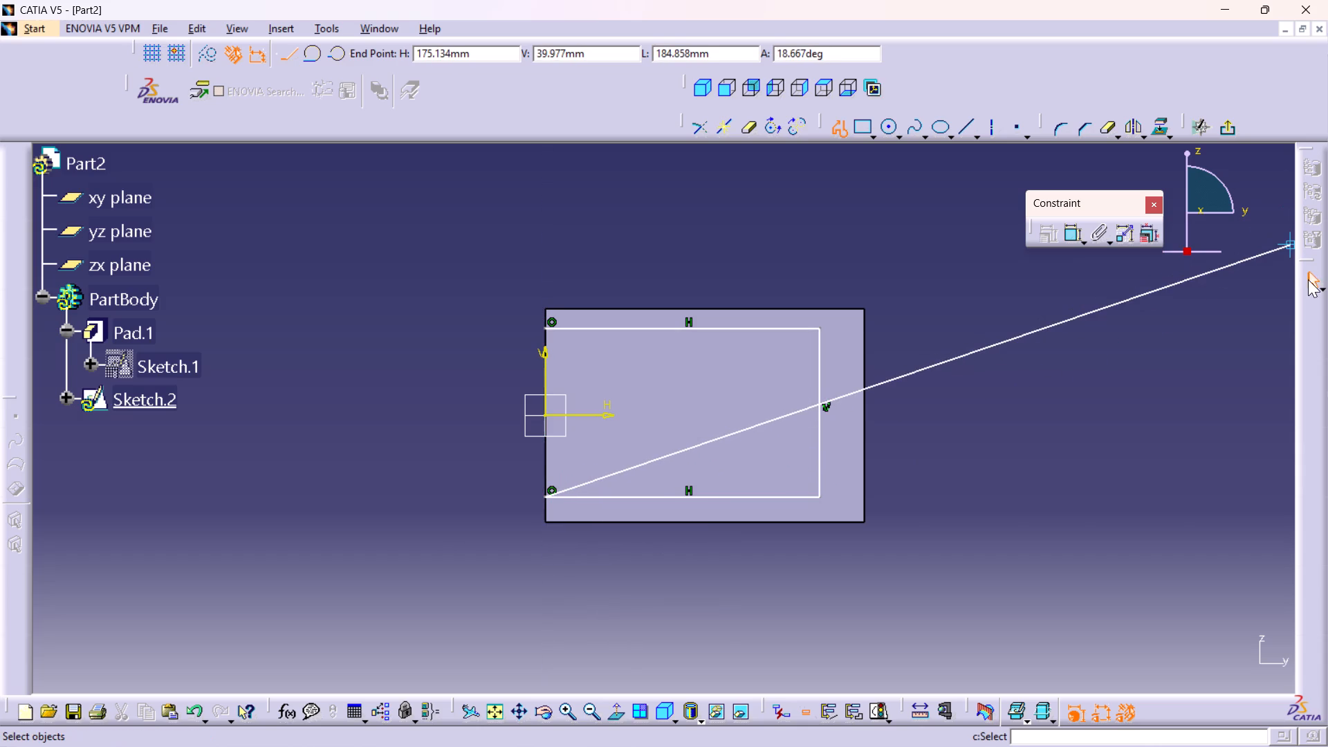
Constrain the profile's top and bottom lines symmetric about the horizontal axis.
double_click(1075, 240)
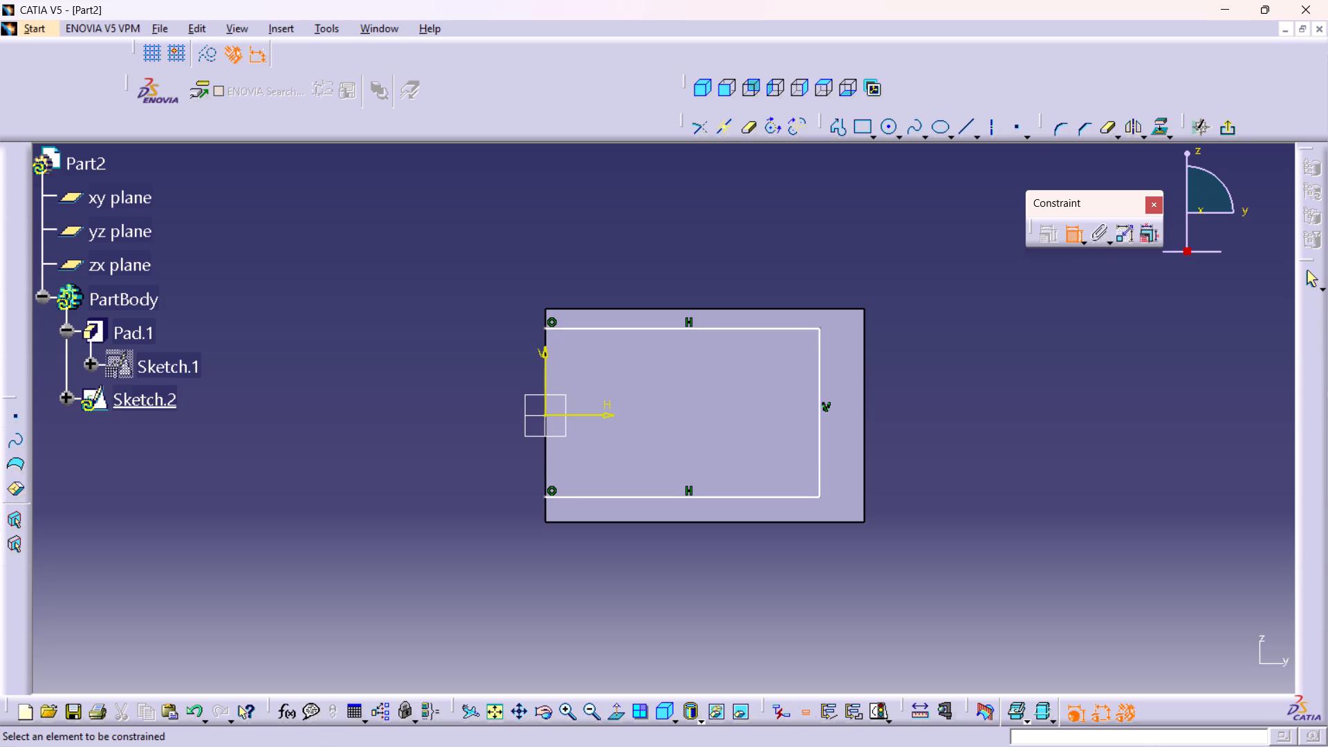
click(780, 324)
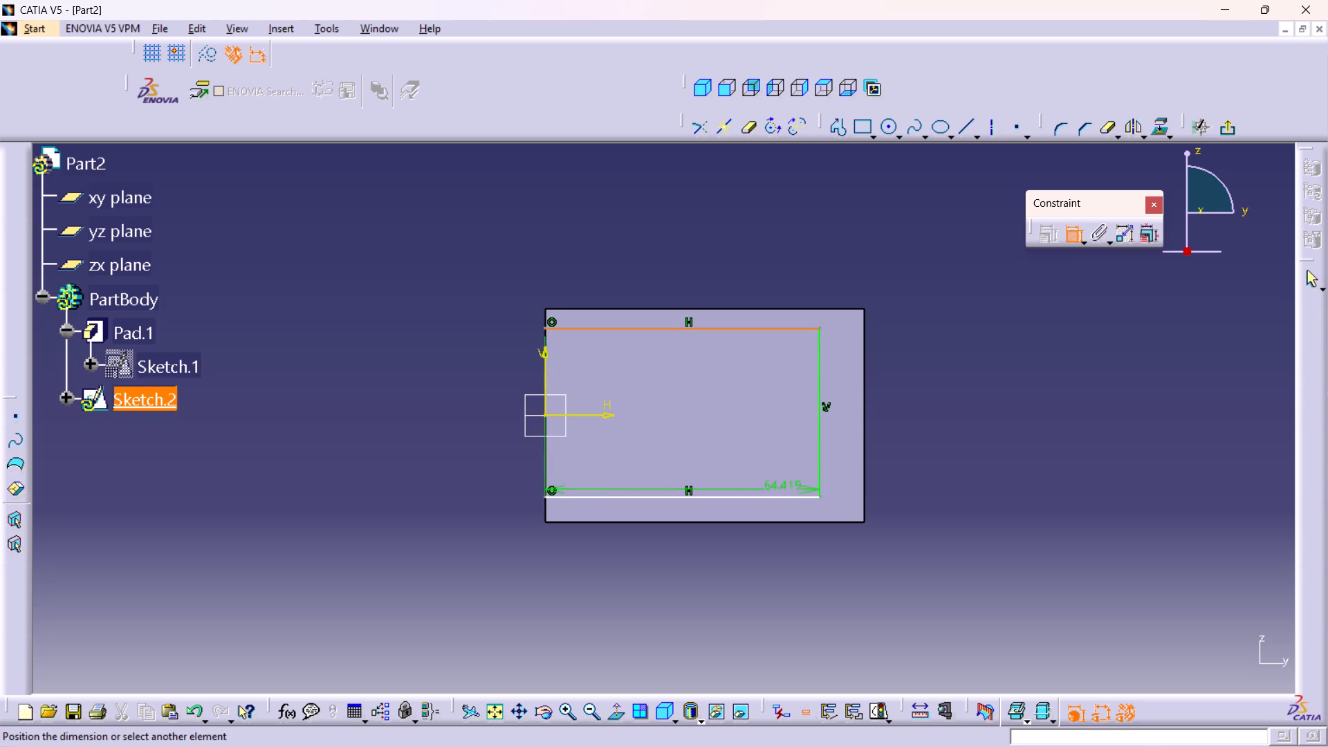
click(777, 495)
right_click(1024, 378)
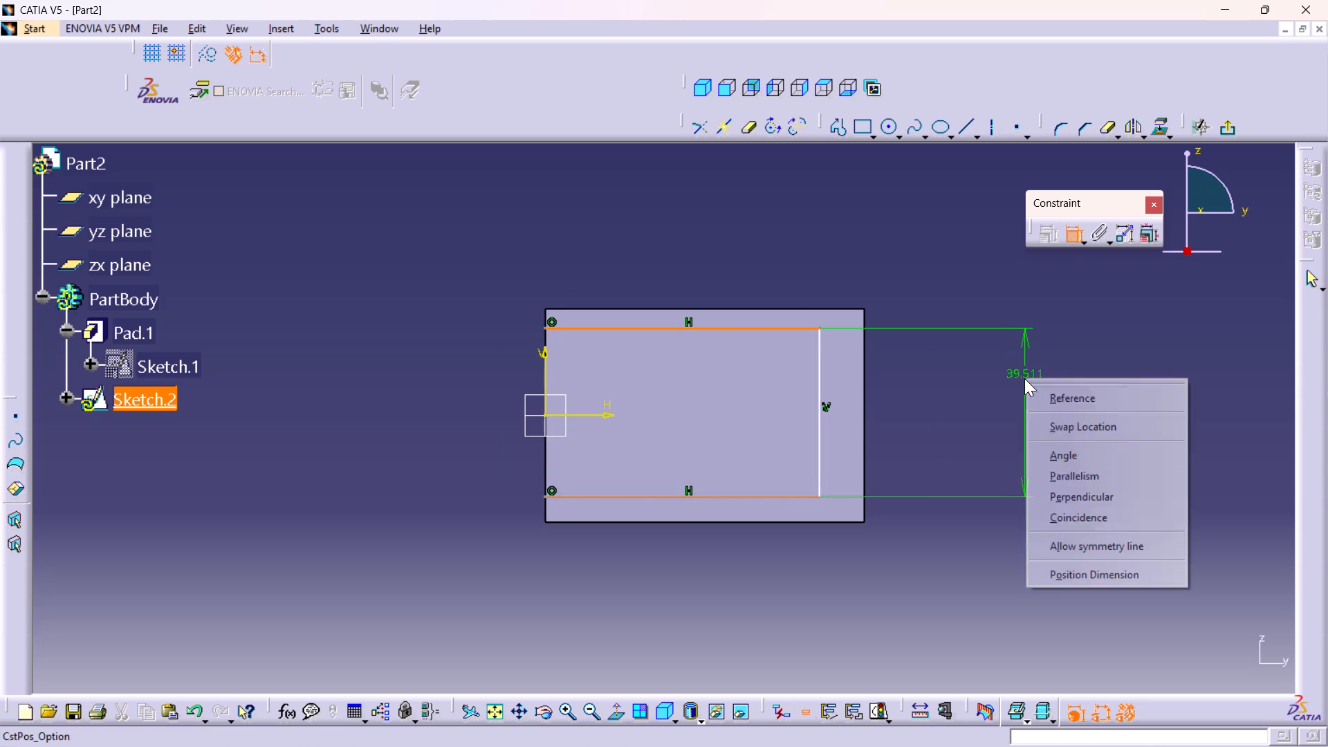
click(1060, 545)
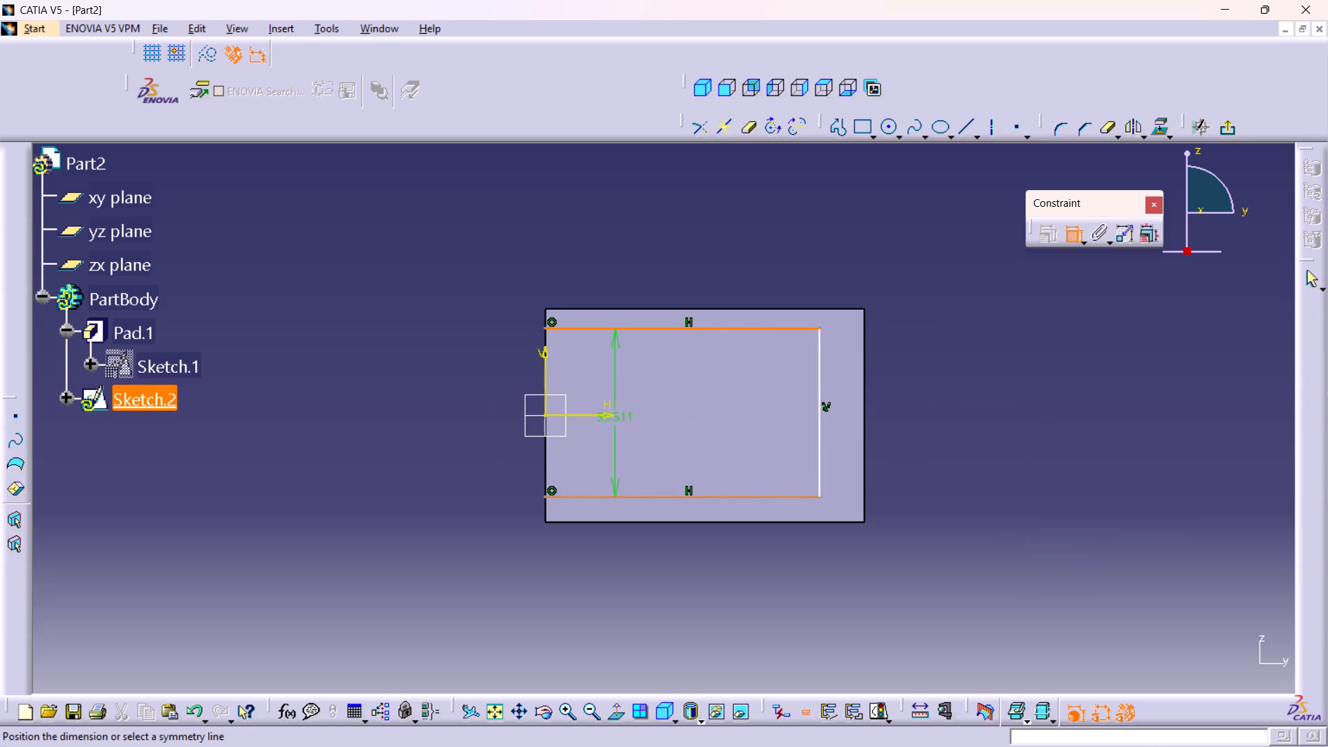
click(599, 416)
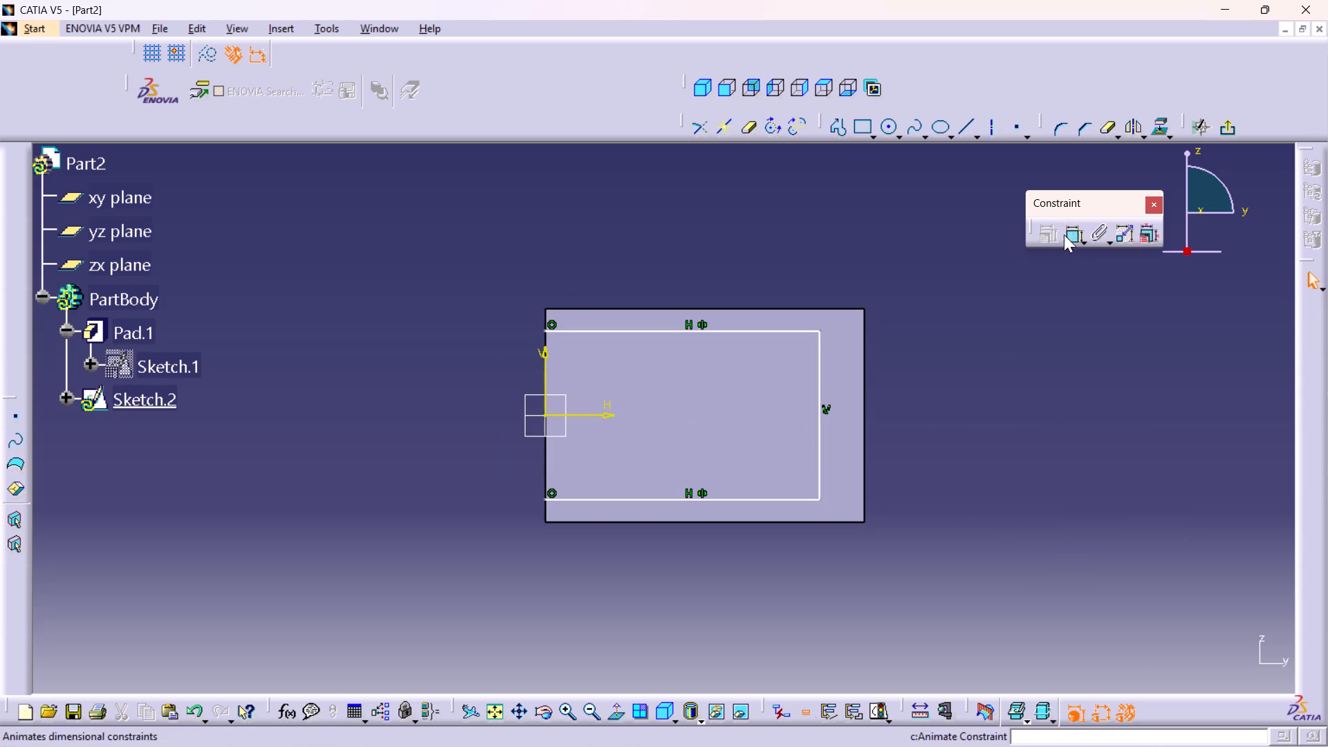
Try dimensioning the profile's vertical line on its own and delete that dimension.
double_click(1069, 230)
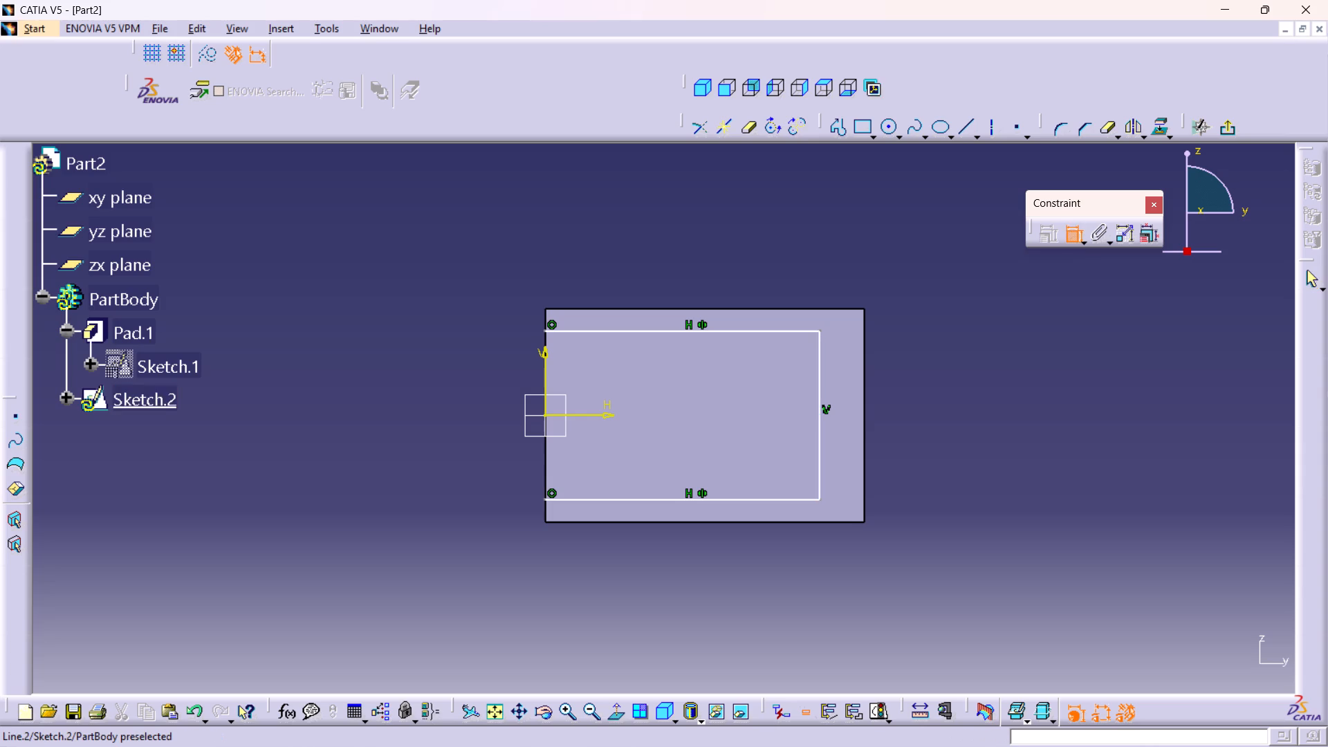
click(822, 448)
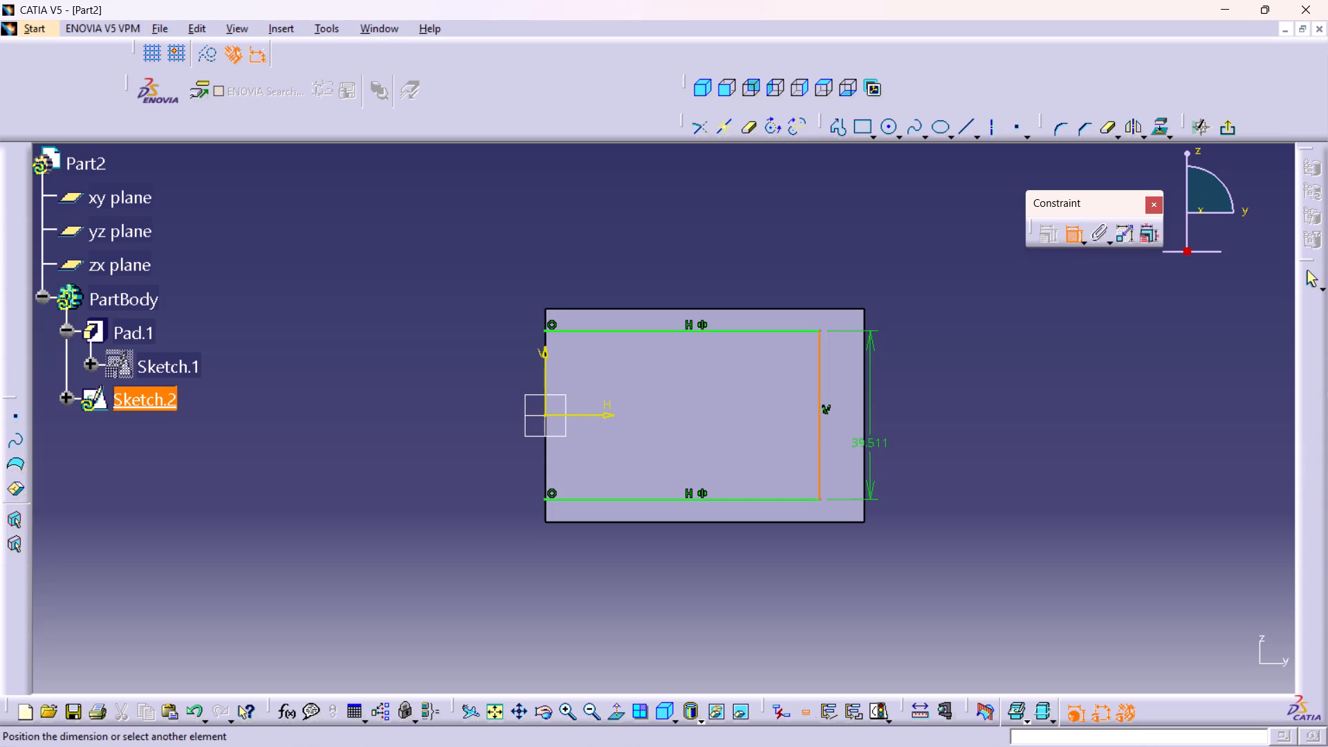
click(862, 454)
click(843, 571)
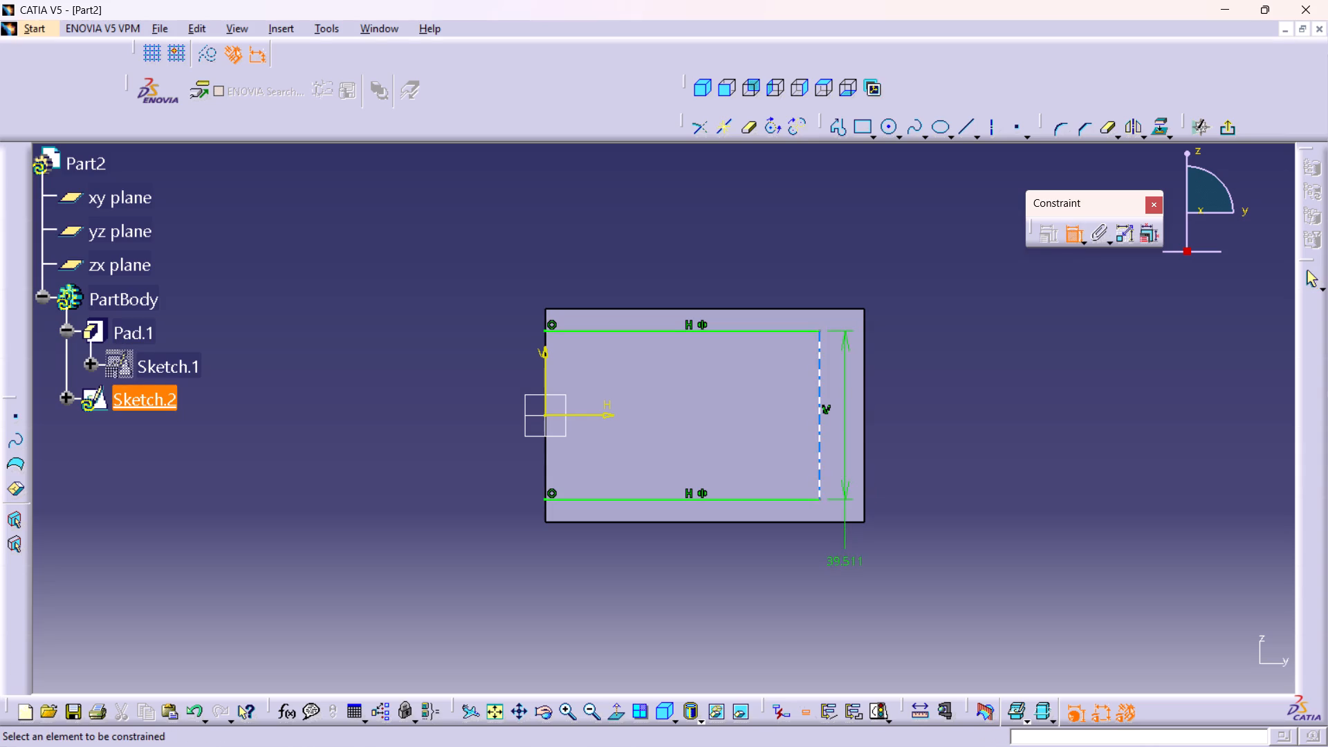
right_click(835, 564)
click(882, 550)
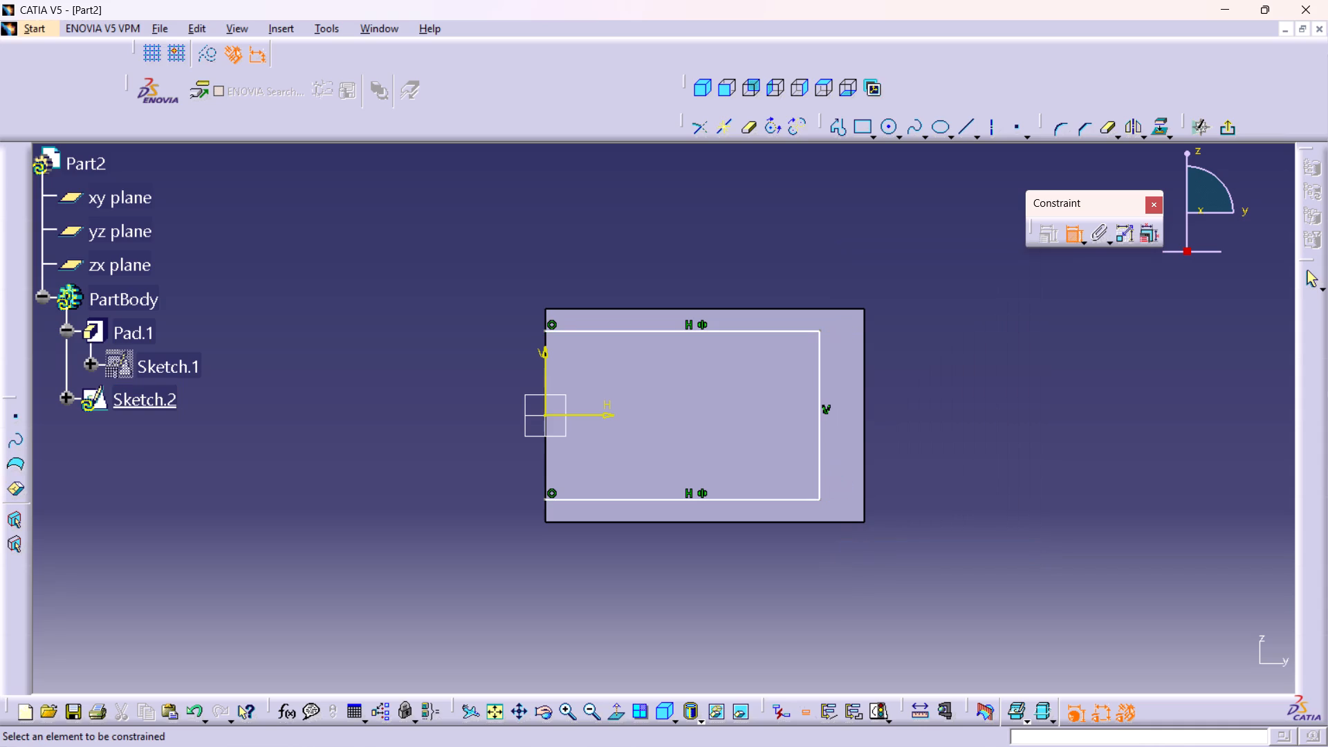
Dimension the profile's vertical line from the pad's right edge and set the distance to 15 mm.
click(819, 443)
click(866, 452)
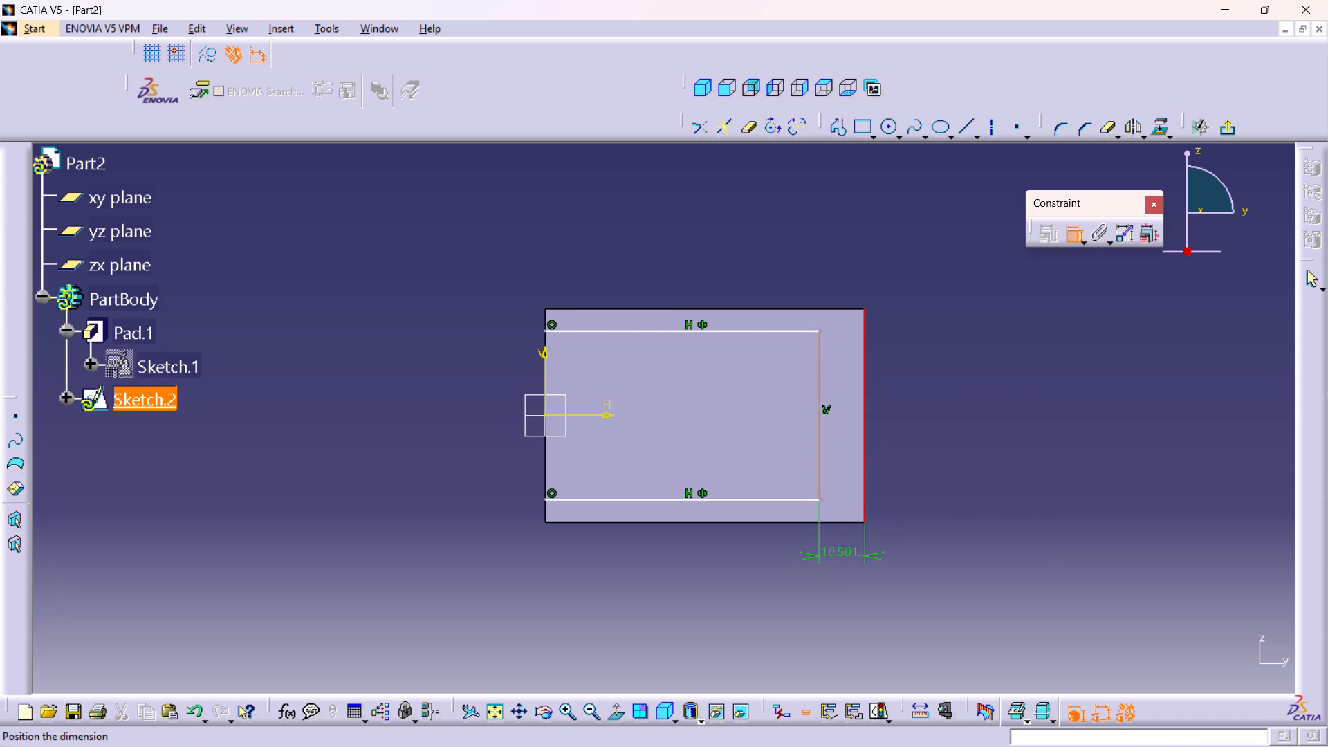
click(827, 577)
double_click(822, 574)
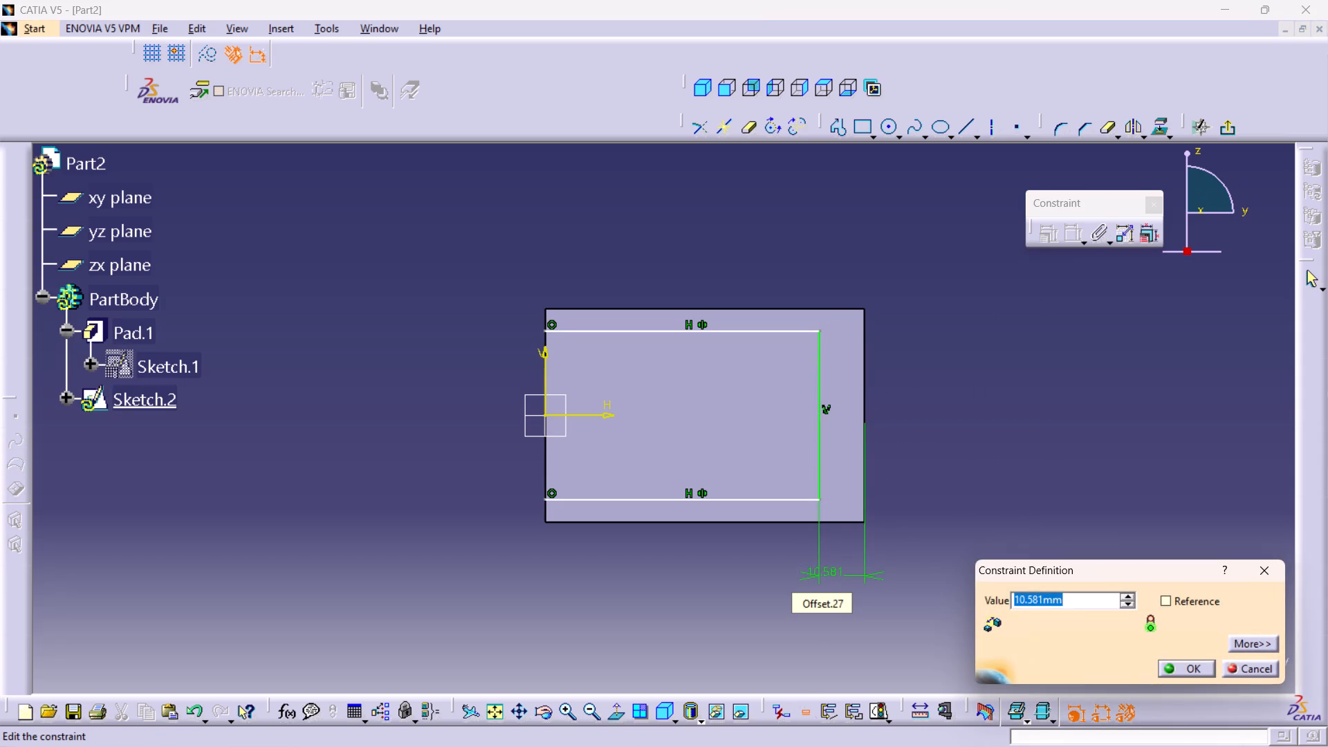
text(15)
key(Return)
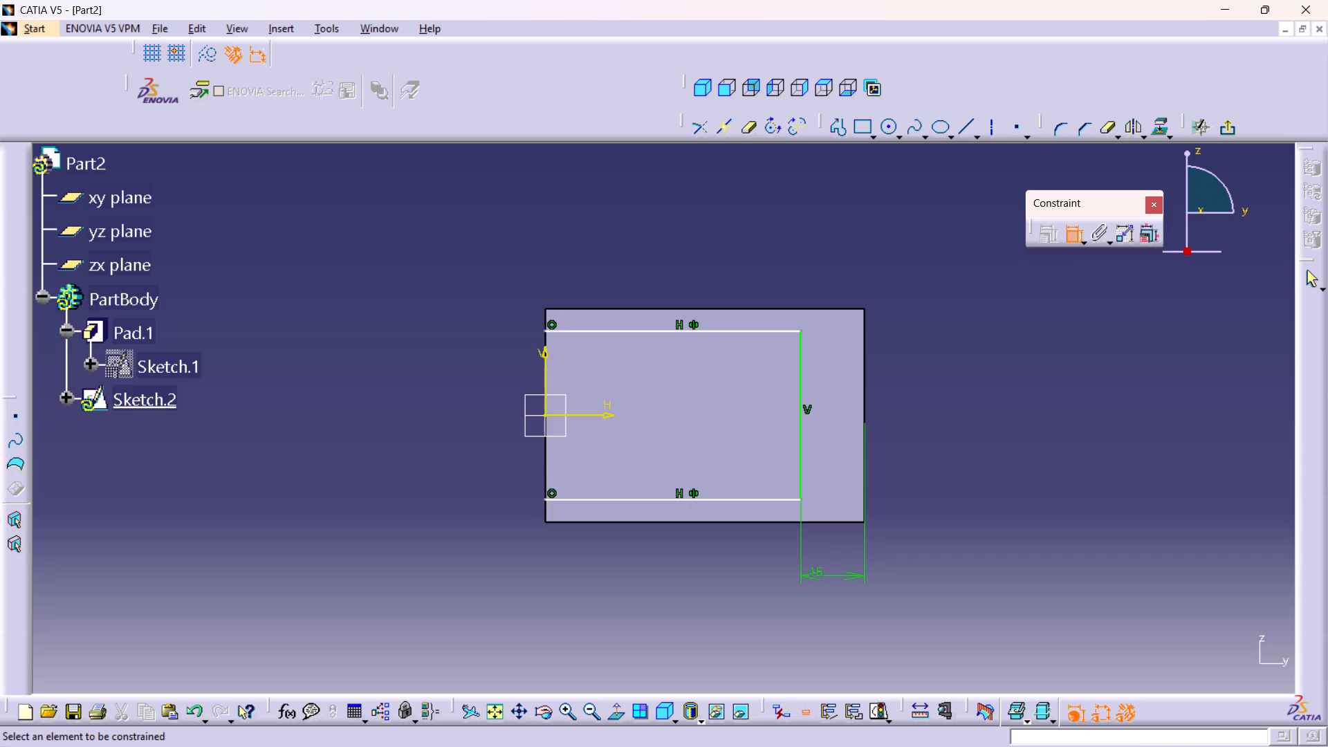
Dimension the profile's top line from the pad's top edge and set the distance to 5 mm.
click(759, 329)
click(766, 310)
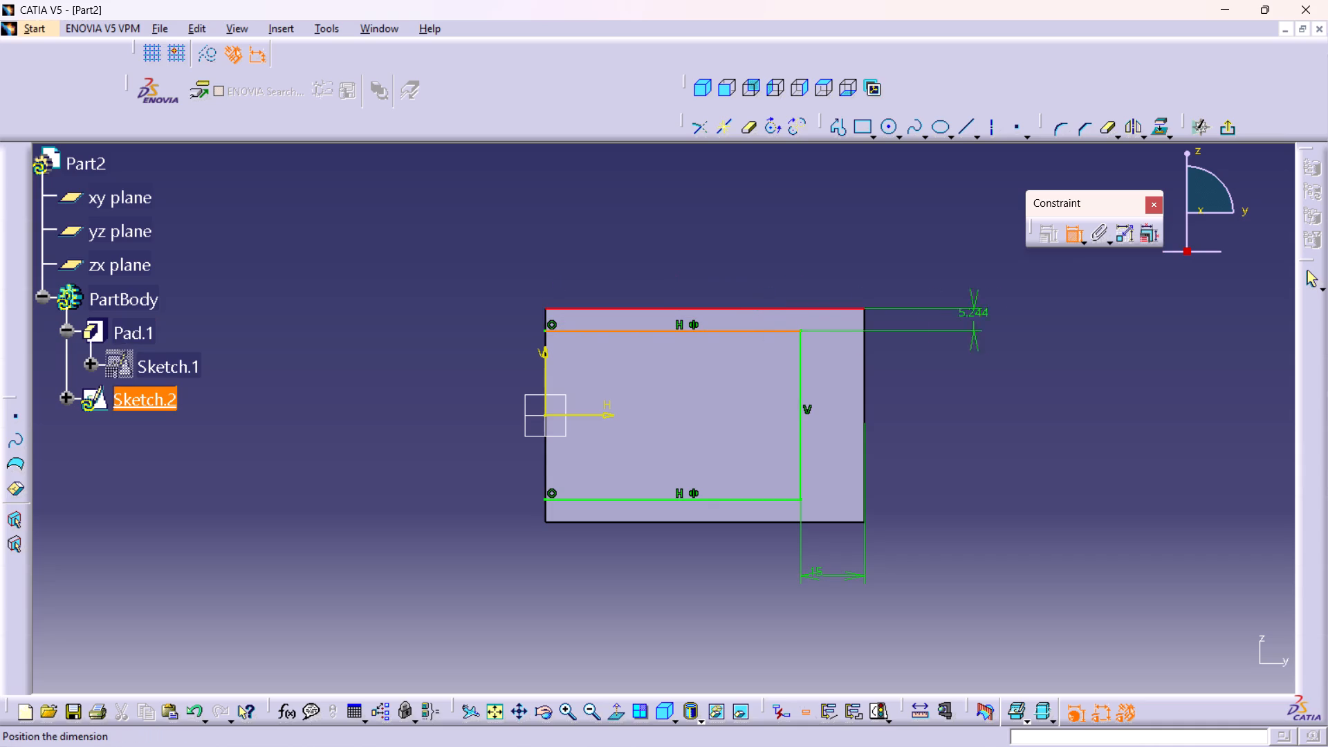
click(1024, 322)
double_click(1026, 317)
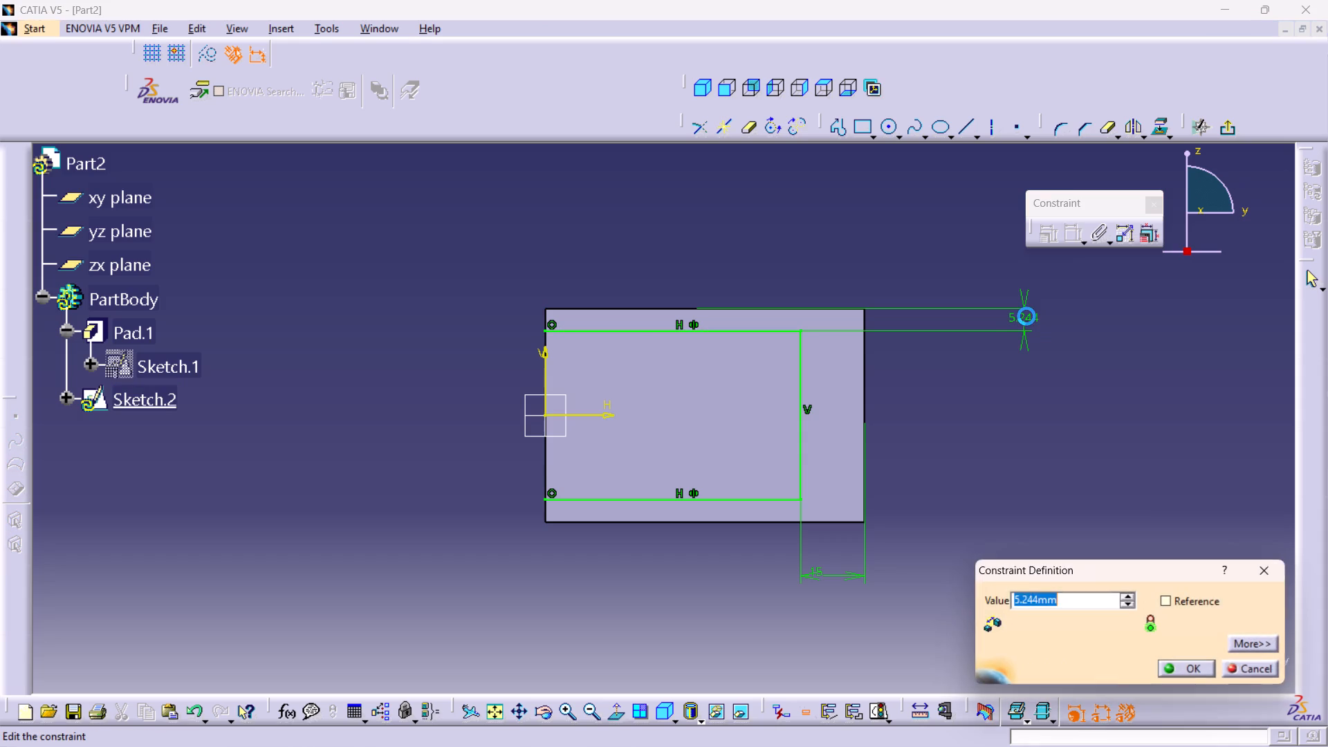
key(5)
key(Return)
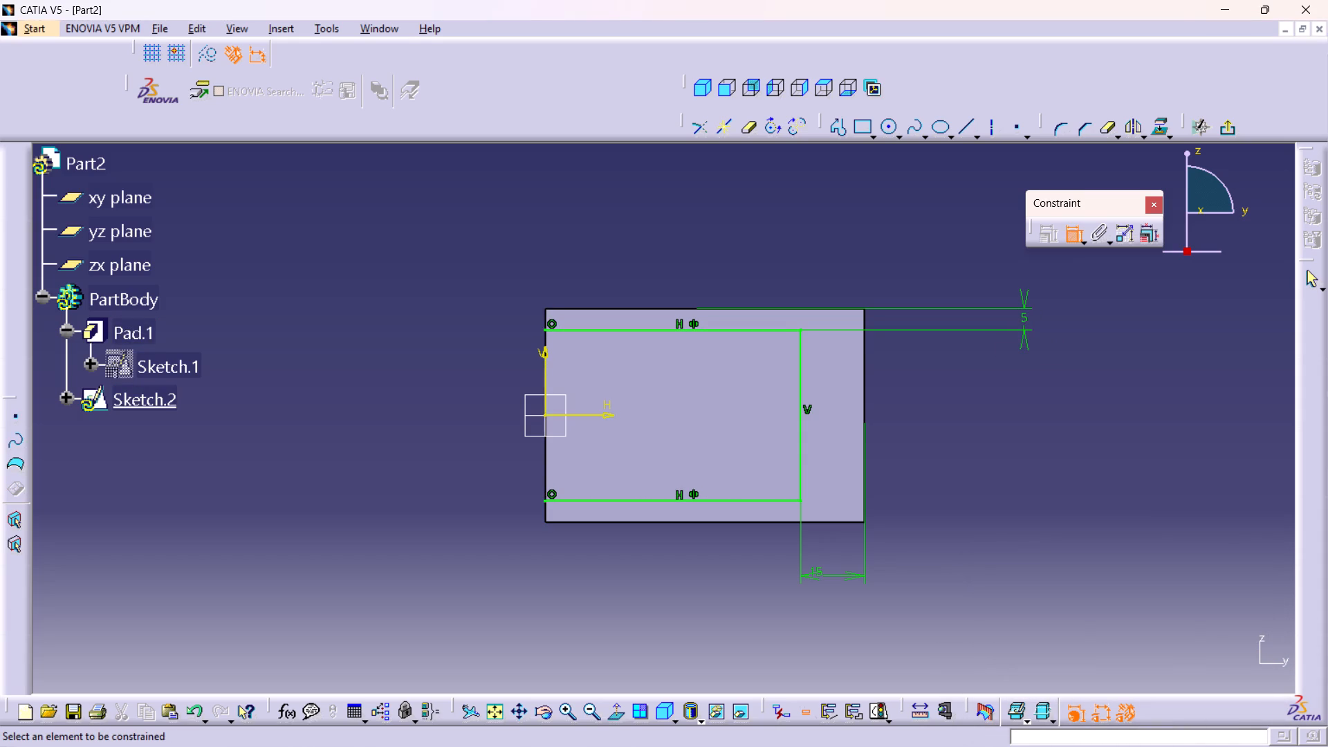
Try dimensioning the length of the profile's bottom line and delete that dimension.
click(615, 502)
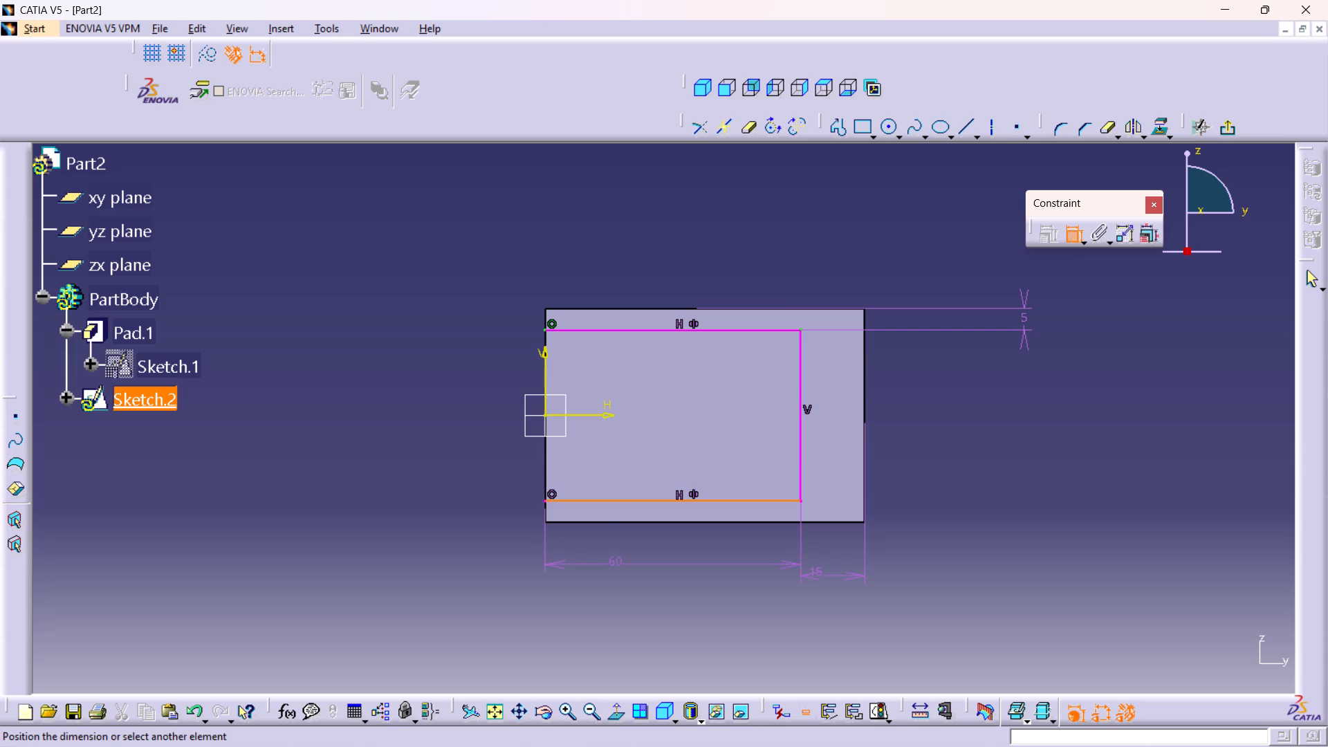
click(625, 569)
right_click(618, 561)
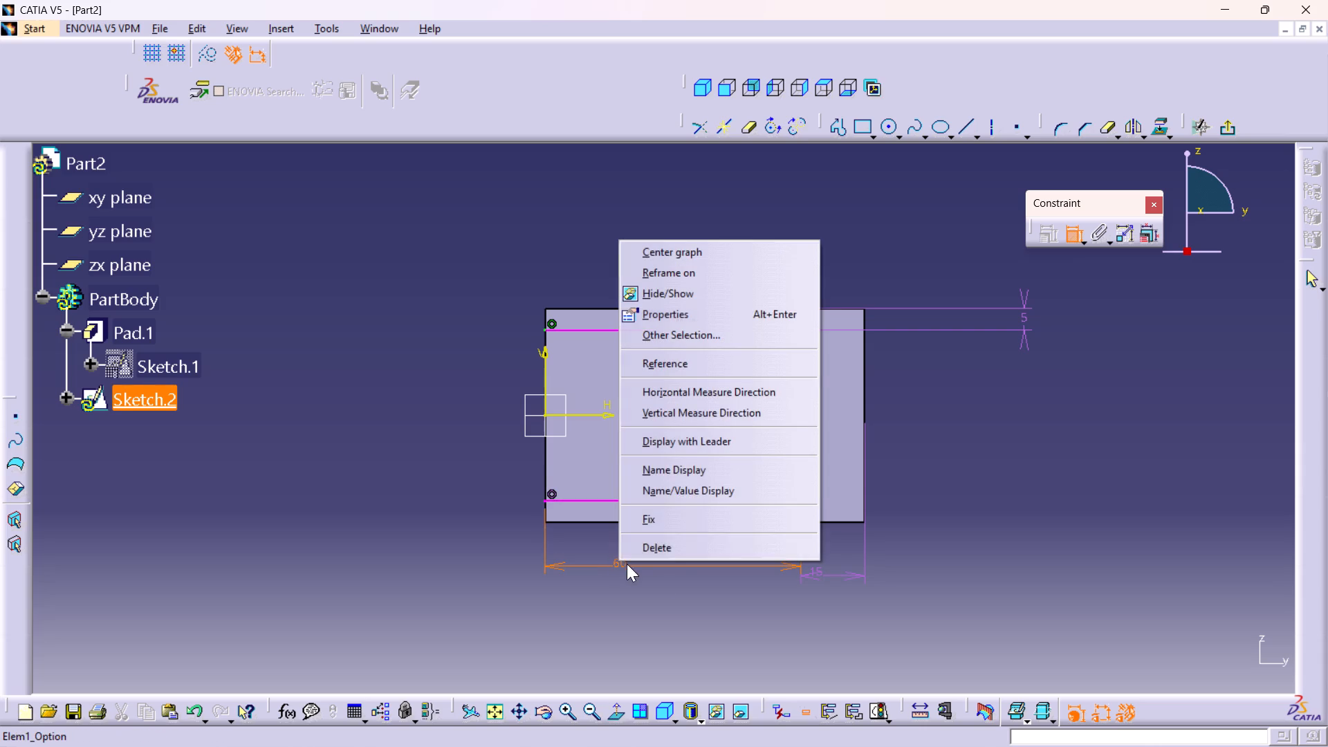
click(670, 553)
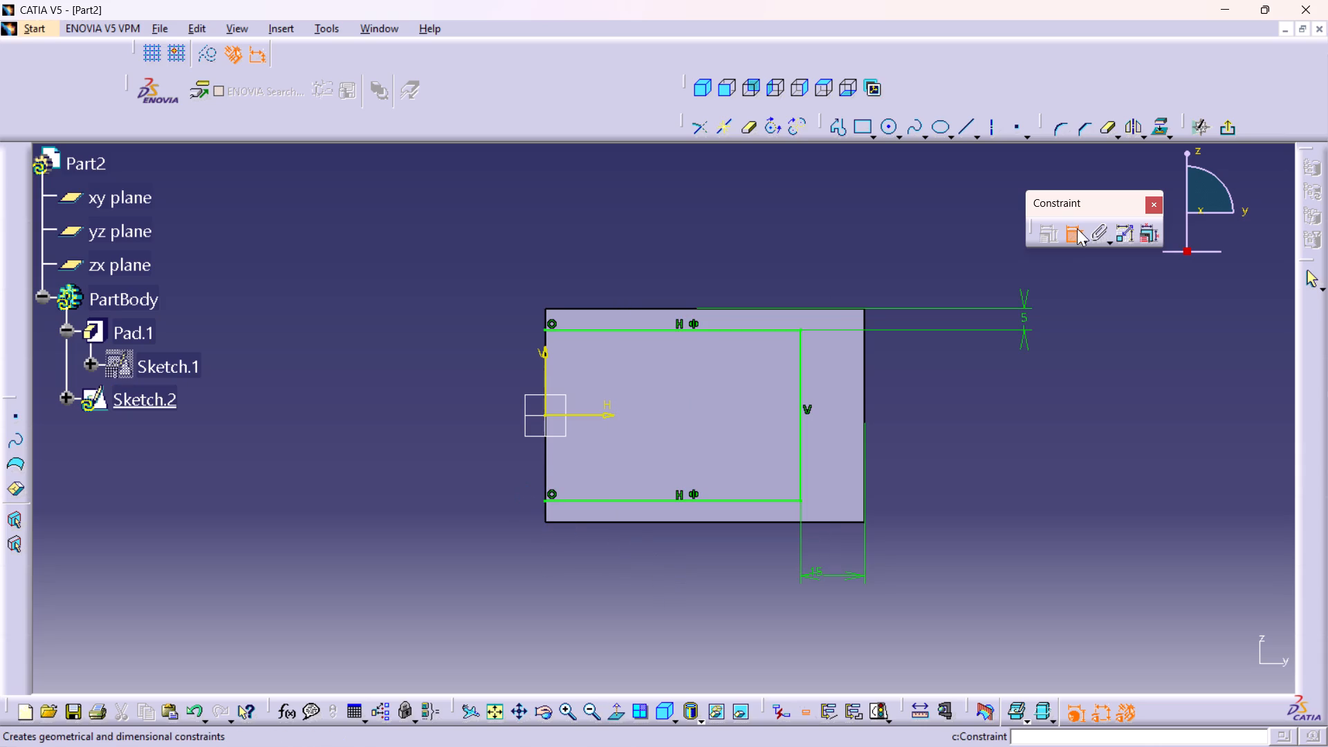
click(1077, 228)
Project the pad's left edge onto the sketch plane to close the open side of the profile.
click(543, 467)
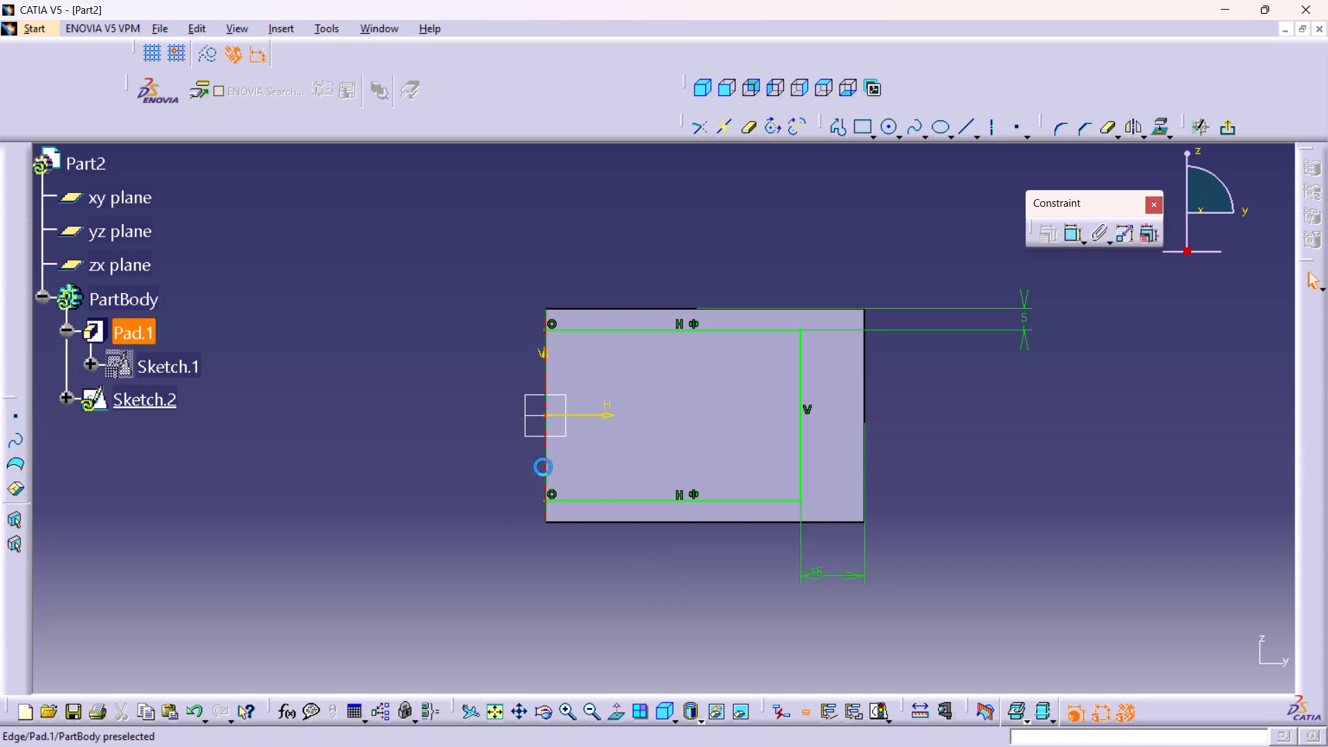
click(1163, 127)
click(866, 243)
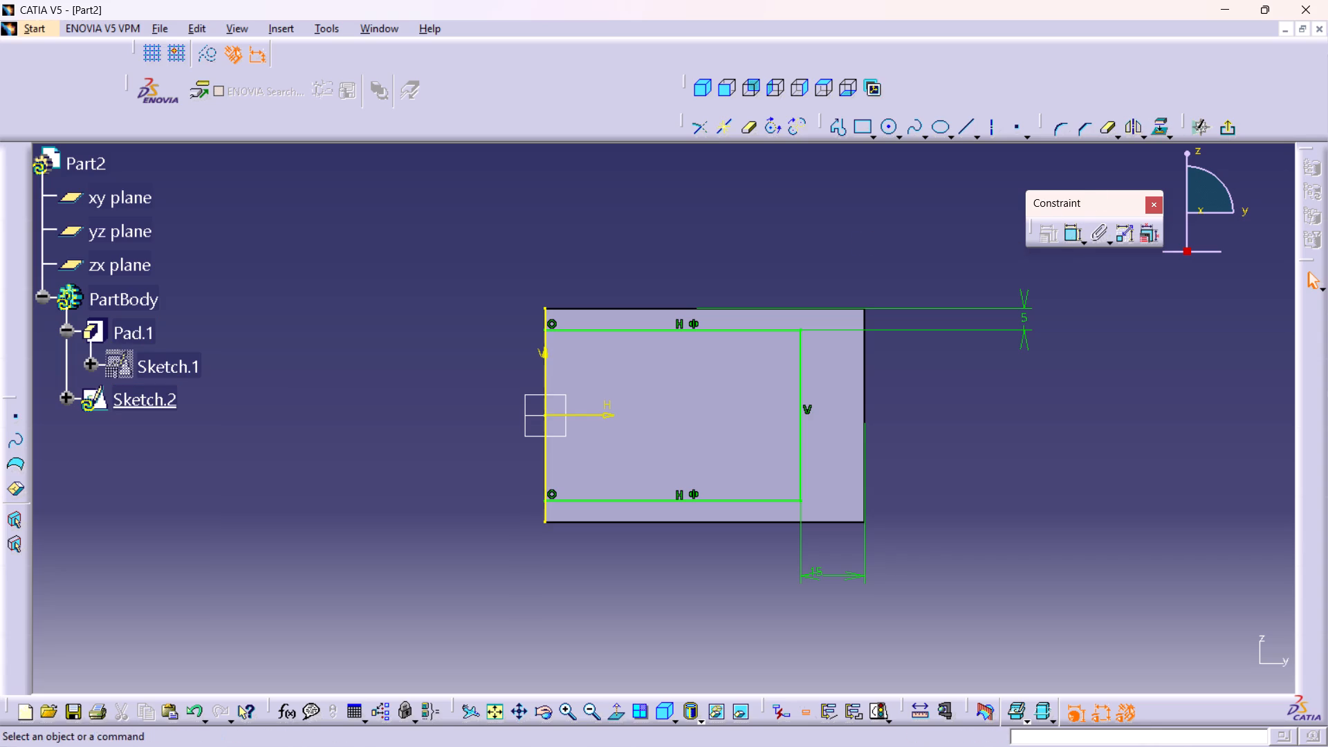
Quick-trim the projected edge's two ends that extend beyond the profile's top and bottom lines, and exit the sketch.
double_click(1106, 128)
middle_drag(506, 299, 488, 238)
right_click(506, 299)
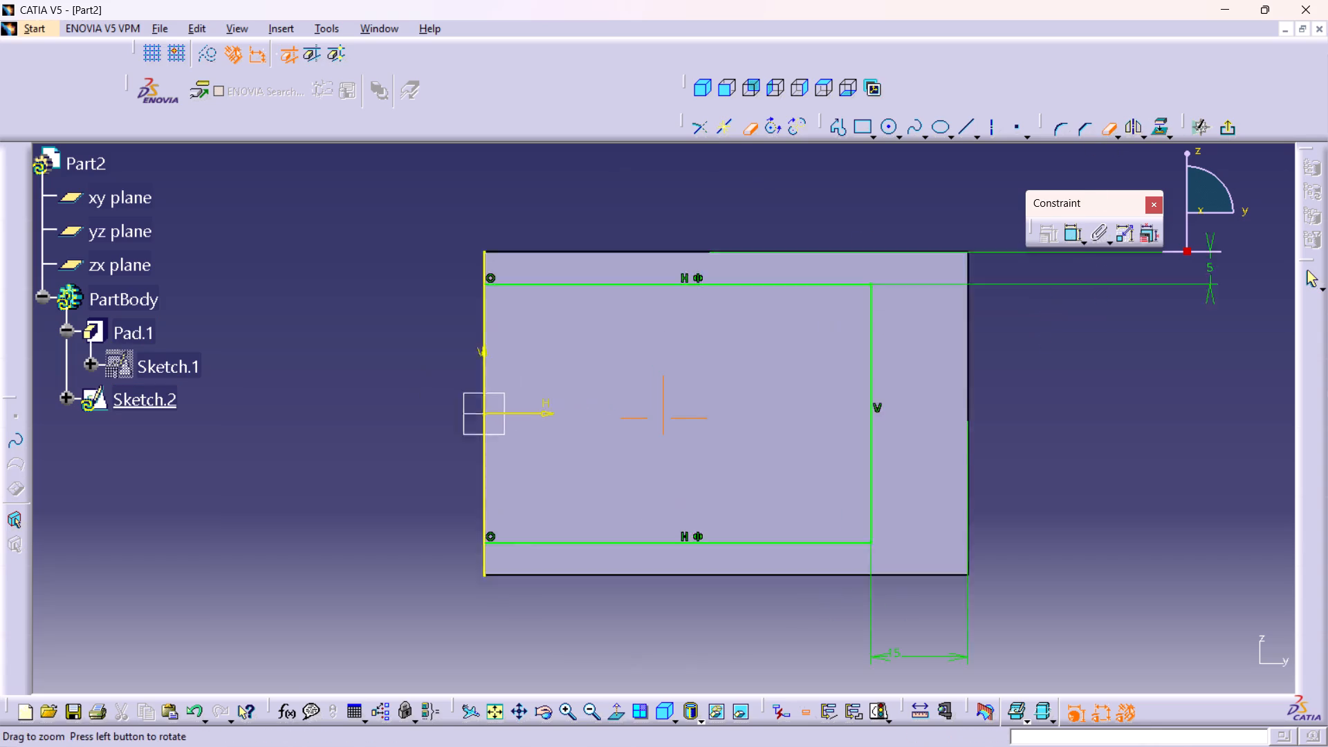
middle_drag(488, 238, 463, 158)
middle_drag(394, 279, 724, 393)
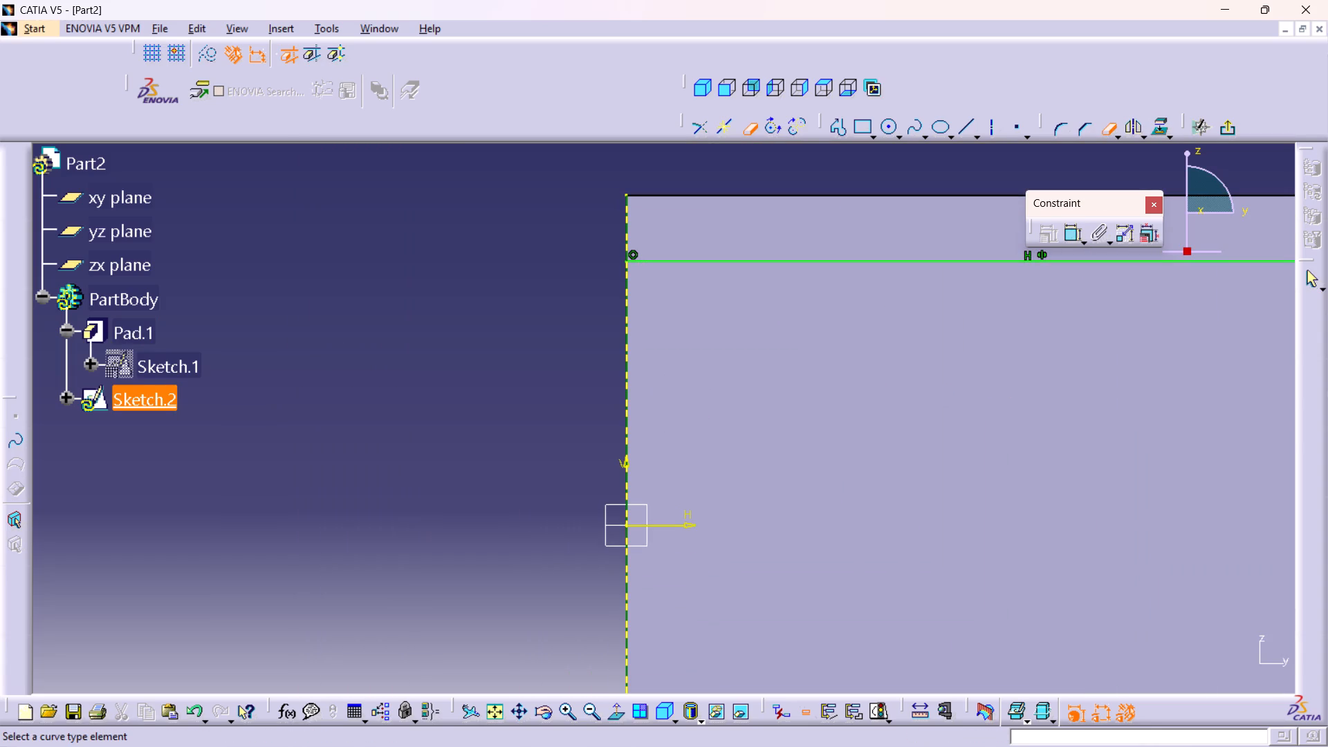
click(627, 218)
middle_drag(729, 364, 757, 501)
right_click(729, 364)
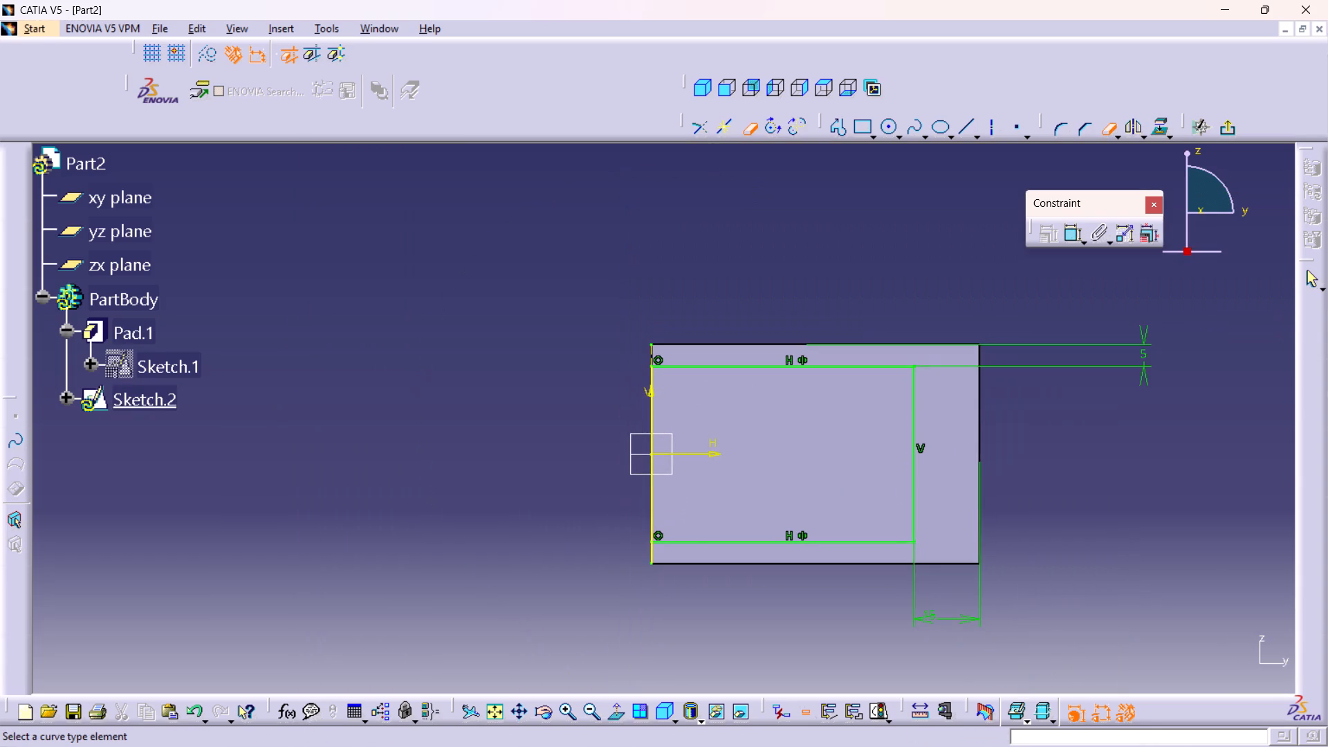
click(650, 557)
click(1224, 129)
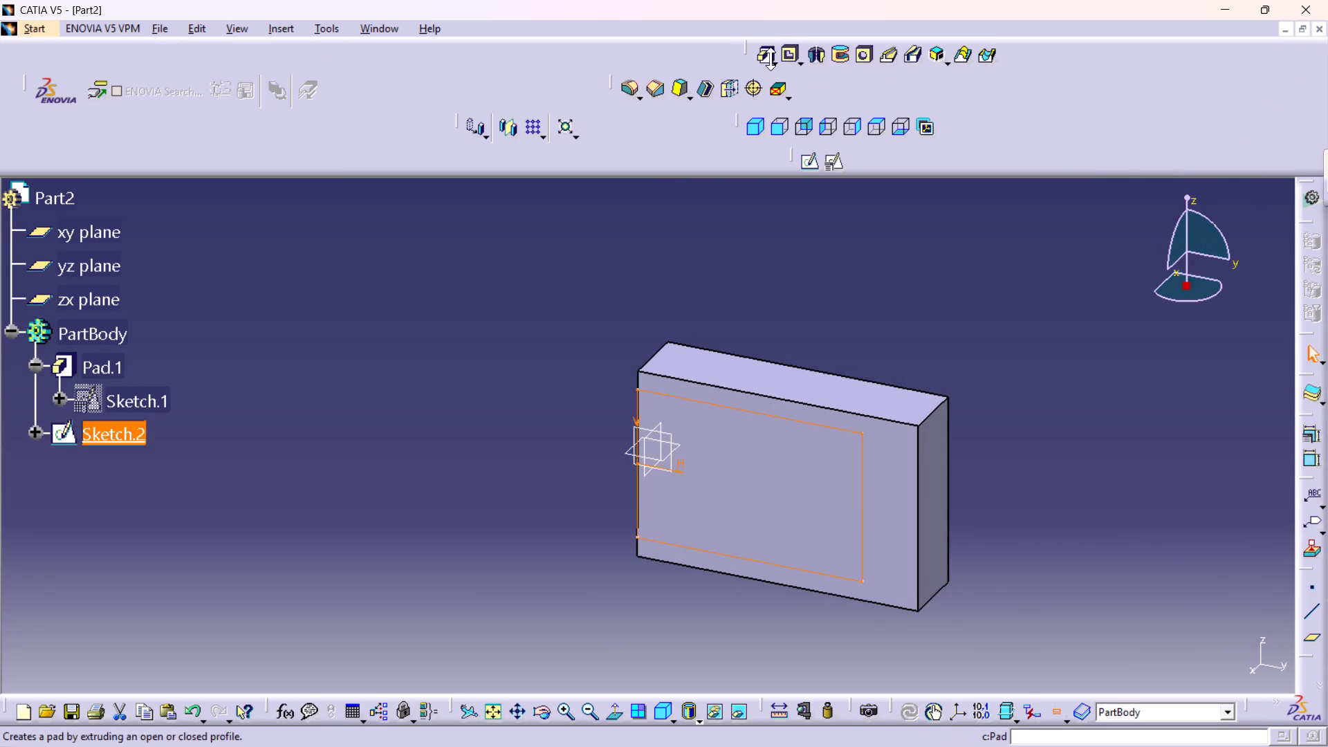
Cut a pocket 5 mm deep from the closed profile sketch.
click(788, 60)
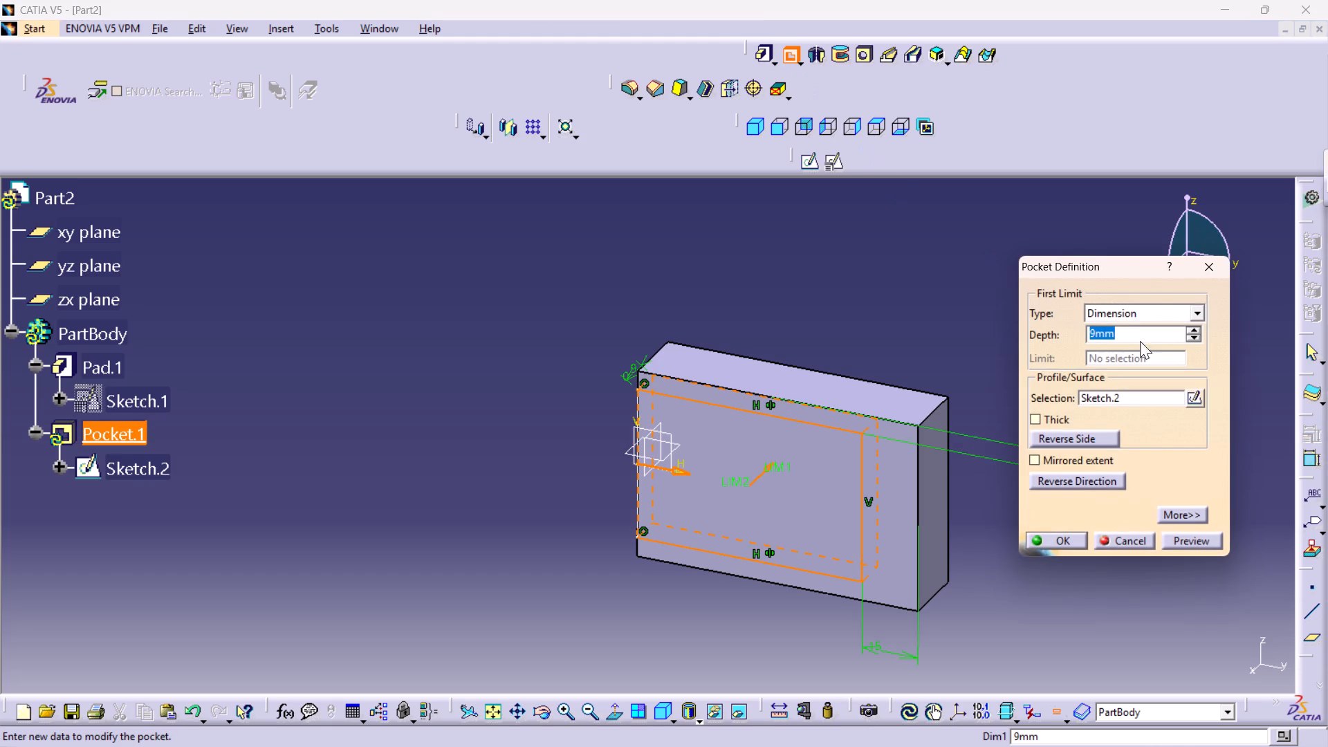
double_click(1127, 328)
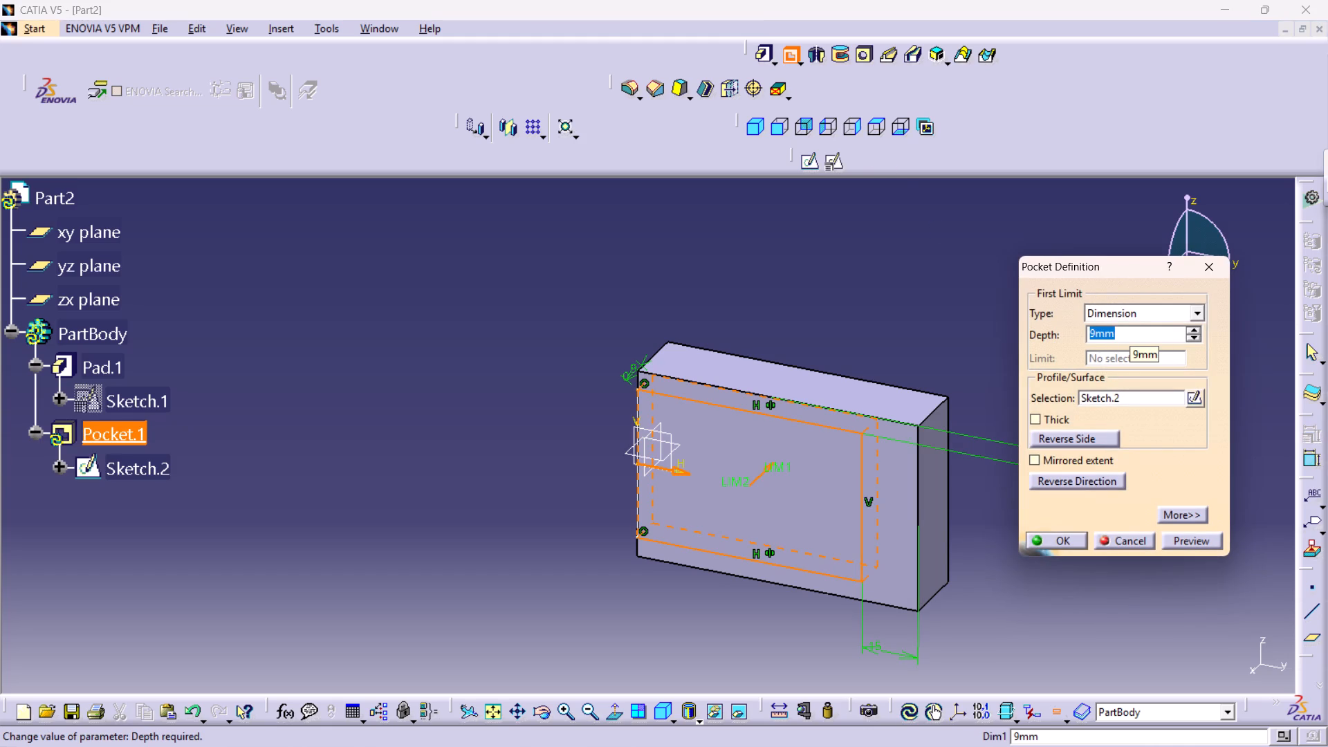
key(5)
key(Return)
click(1109, 399)
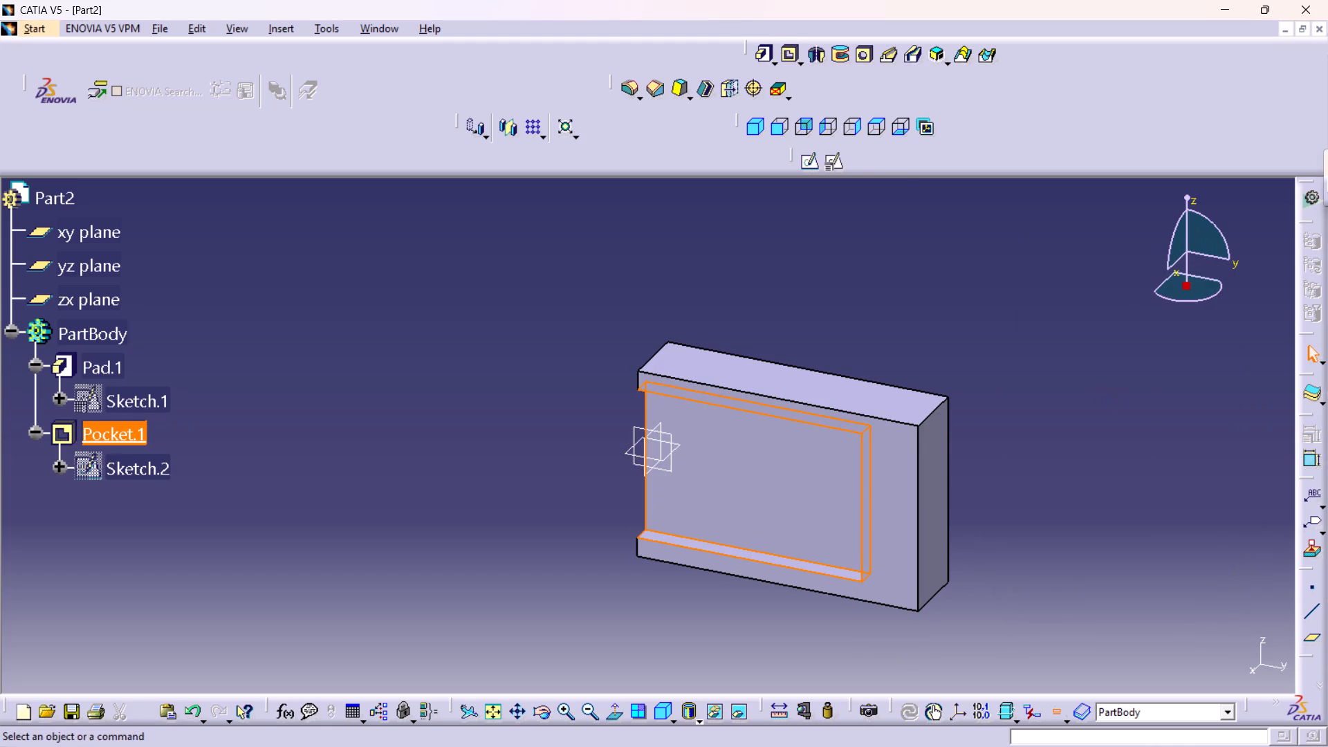
Sketch two circles side by side on the pocket floor, centred on the horizontal axis, about 11 mm and 12 mm in diameter.
click(719, 464)
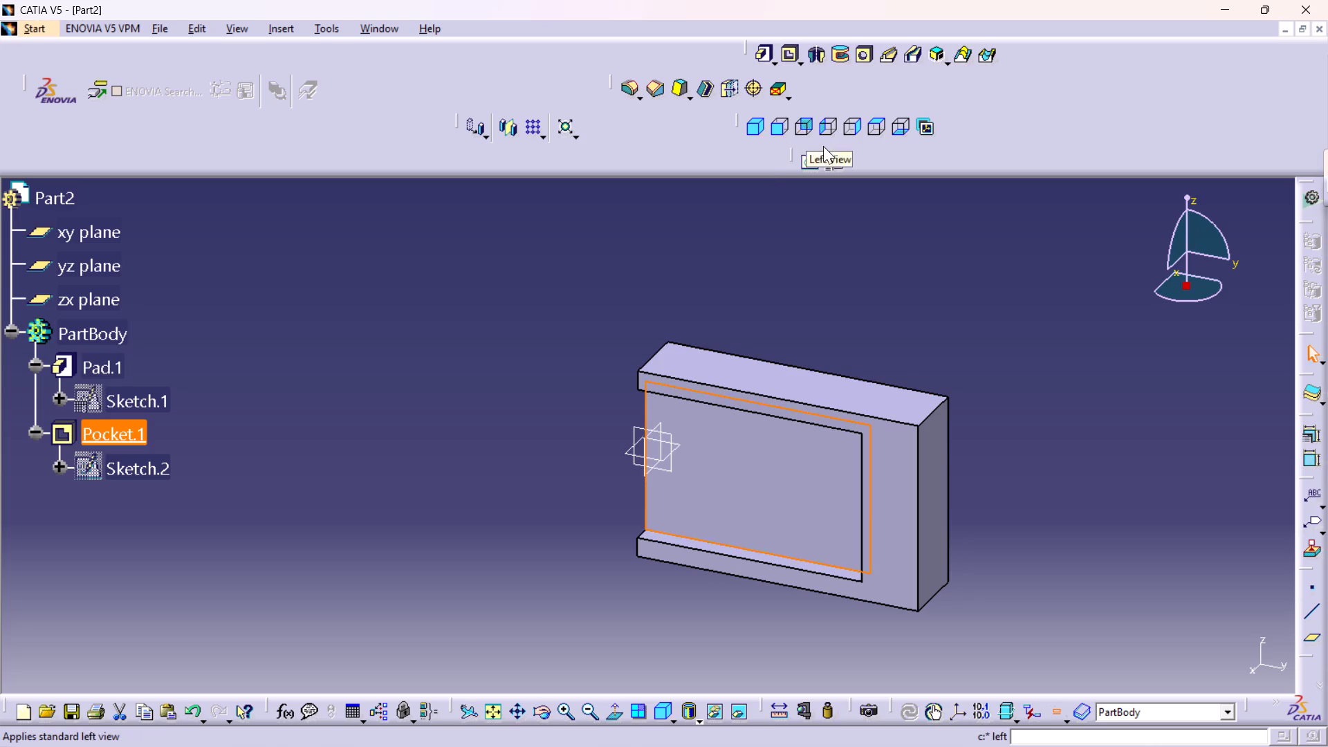
click(809, 158)
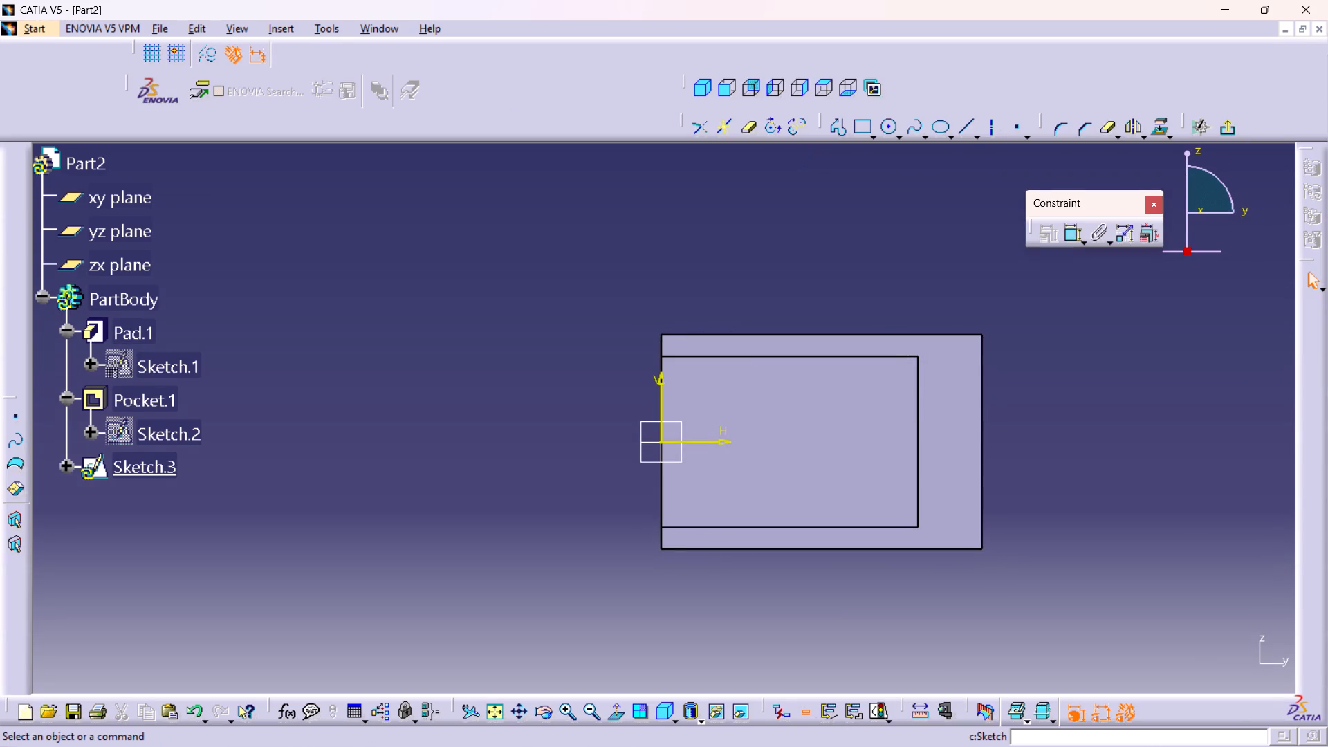
middle_drag(853, 481, 838, 419)
right_click(853, 481)
scroll(851, 481, up, 1)
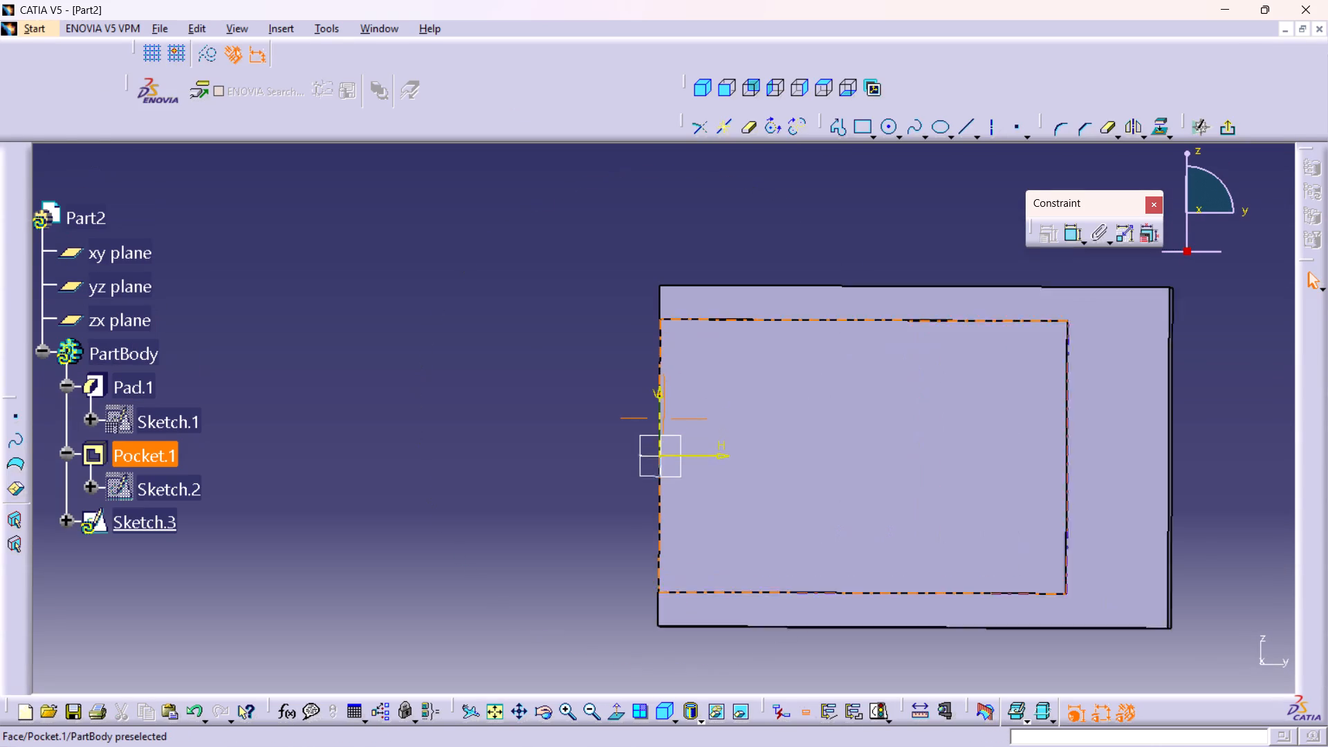
middle_drag(838, 419, 838, 416)
middle_drag(980, 406, 849, 389)
middle_drag(877, 371, 842, 361)
right_click(842, 361)
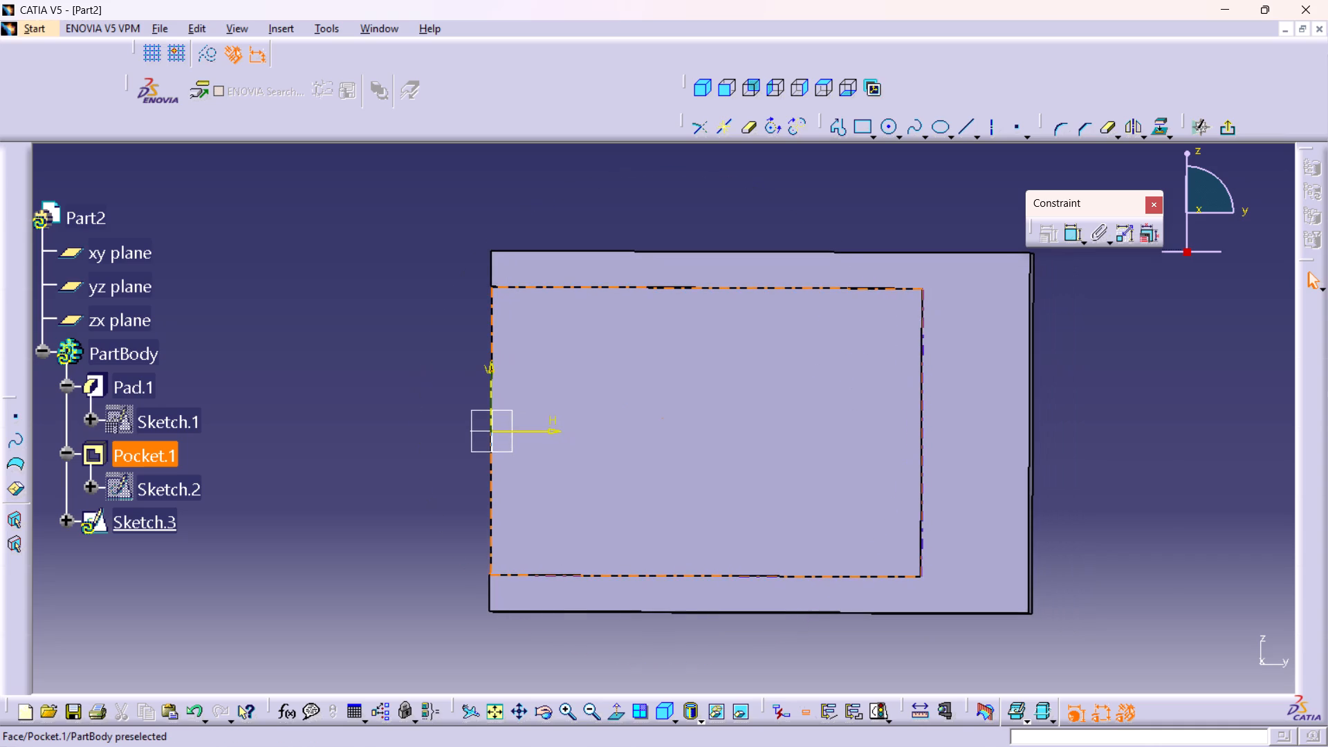
middle_drag(842, 361, 847, 378)
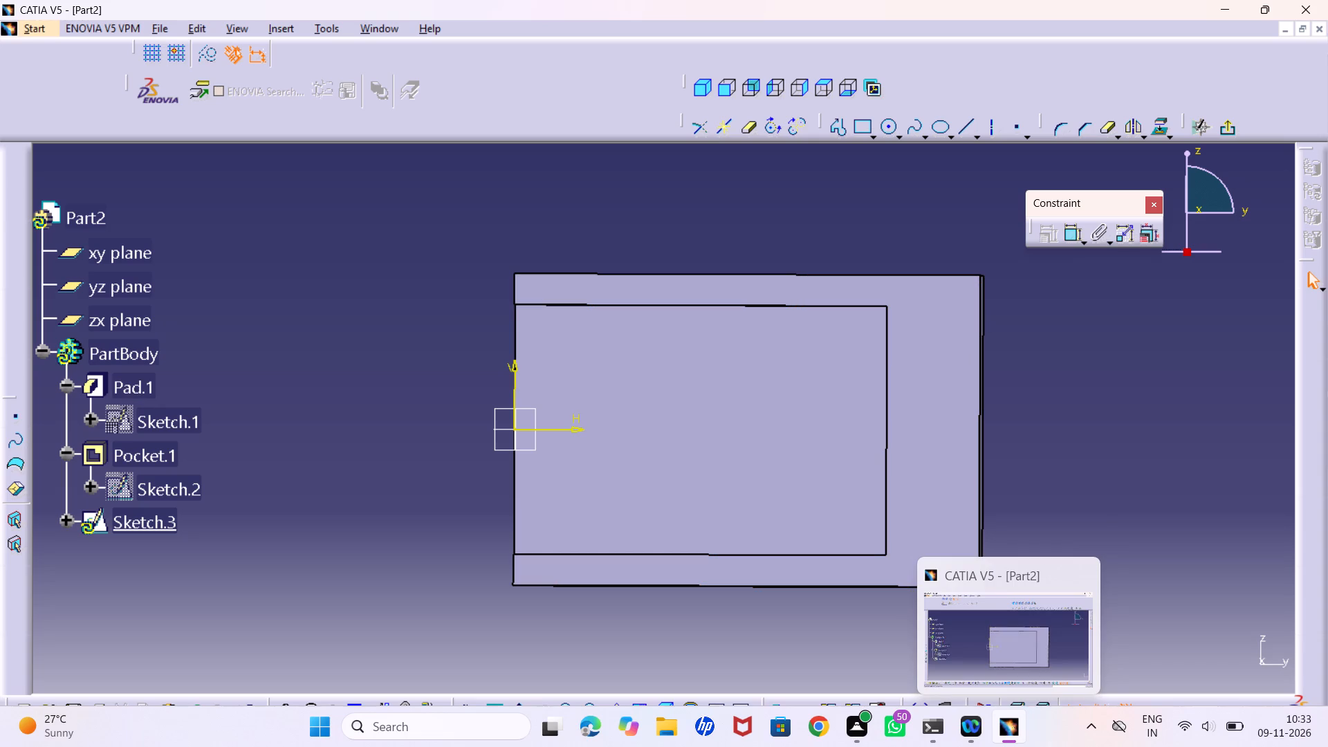
double_click(891, 121)
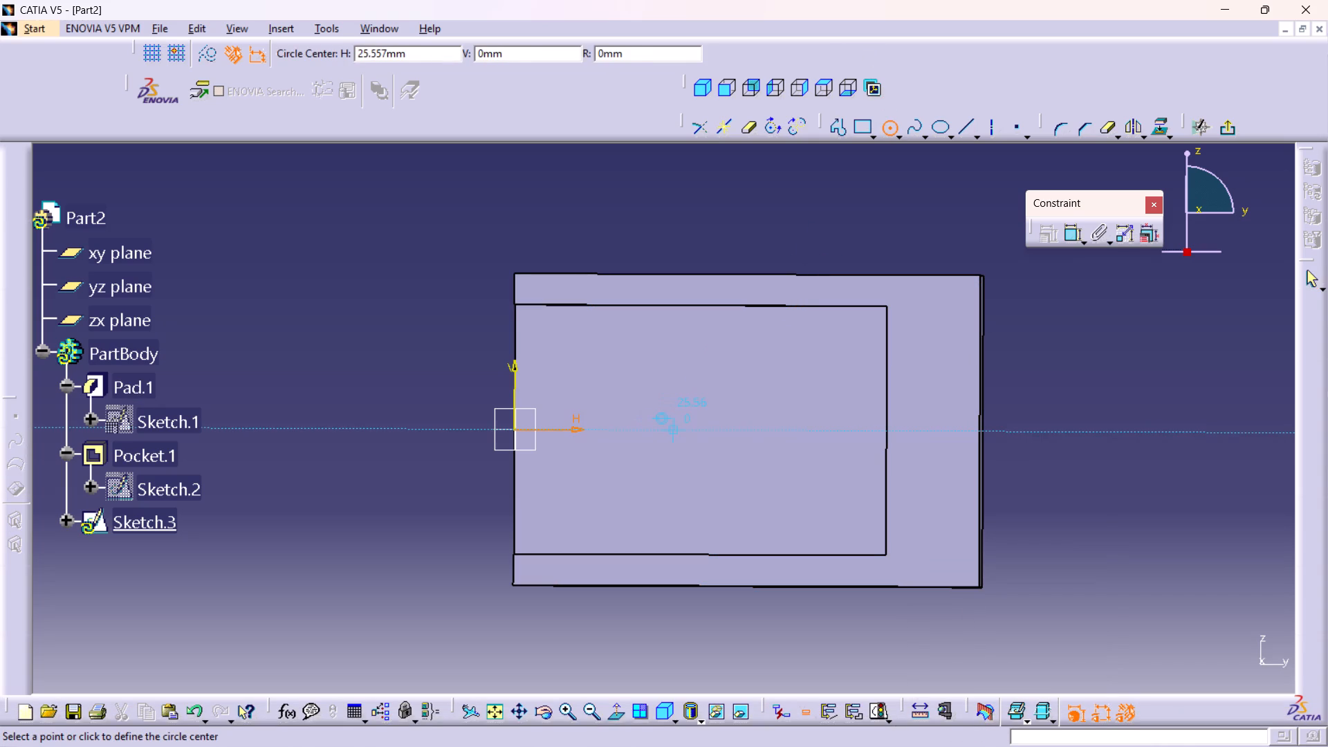
click(680, 430)
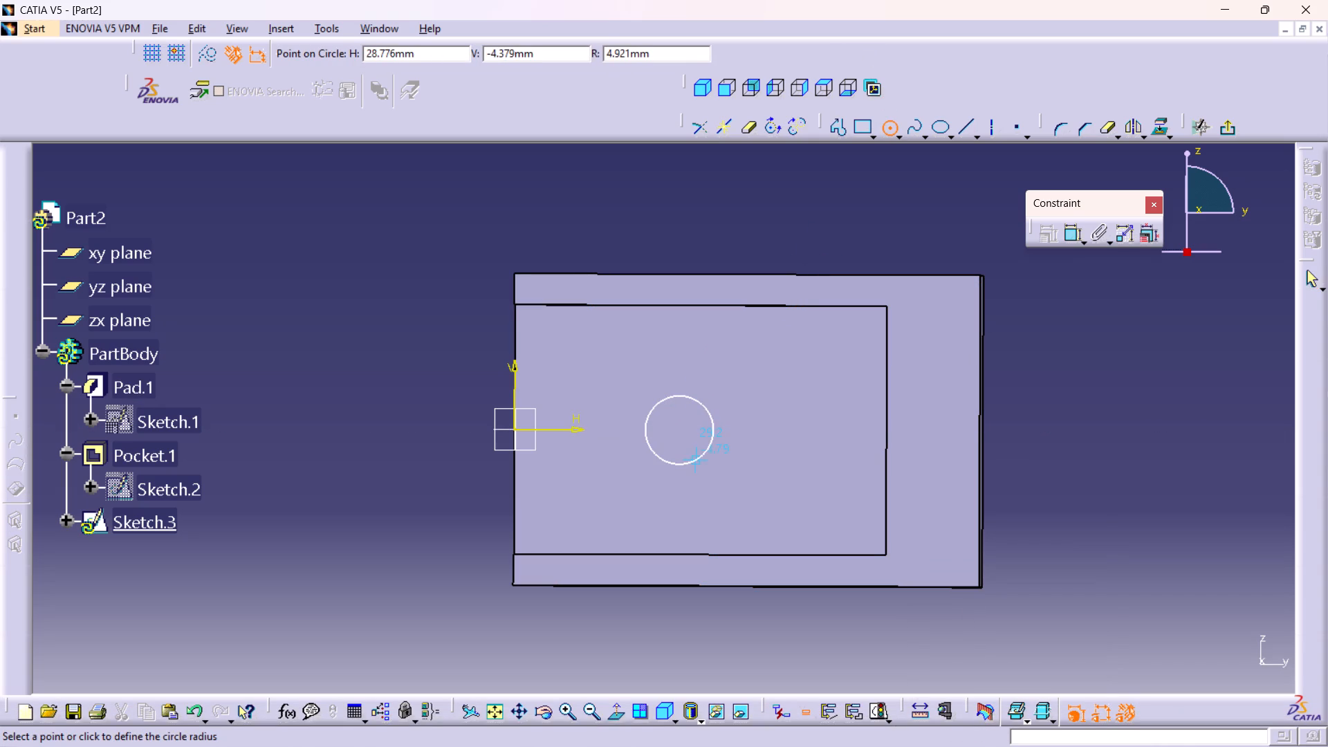
click(697, 461)
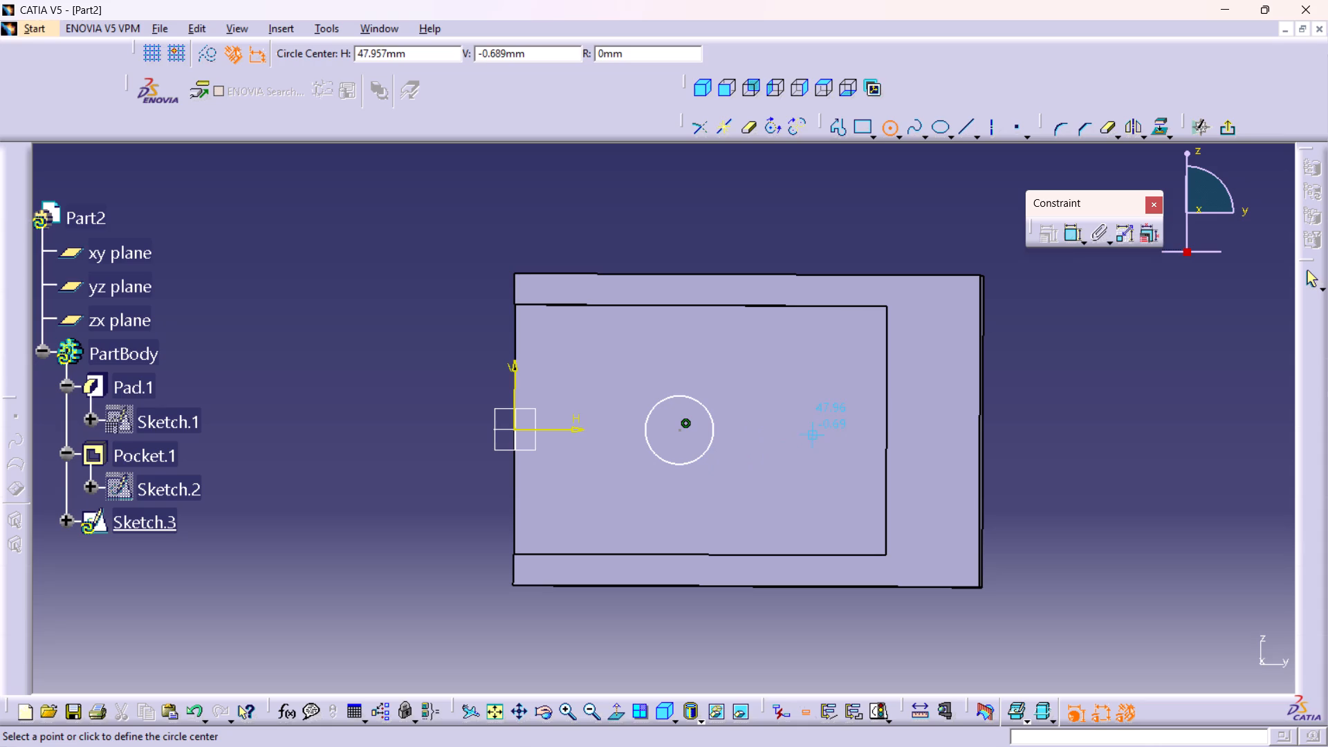
click(808, 429)
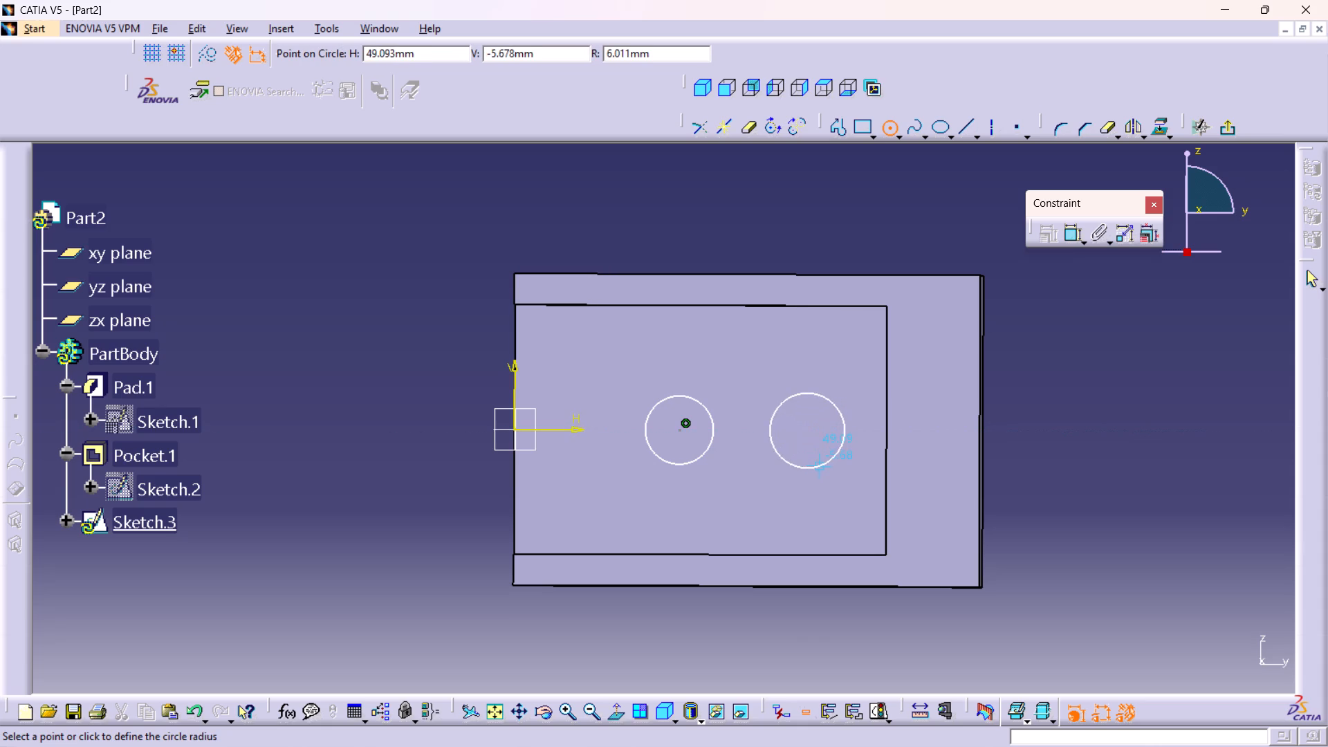
click(820, 466)
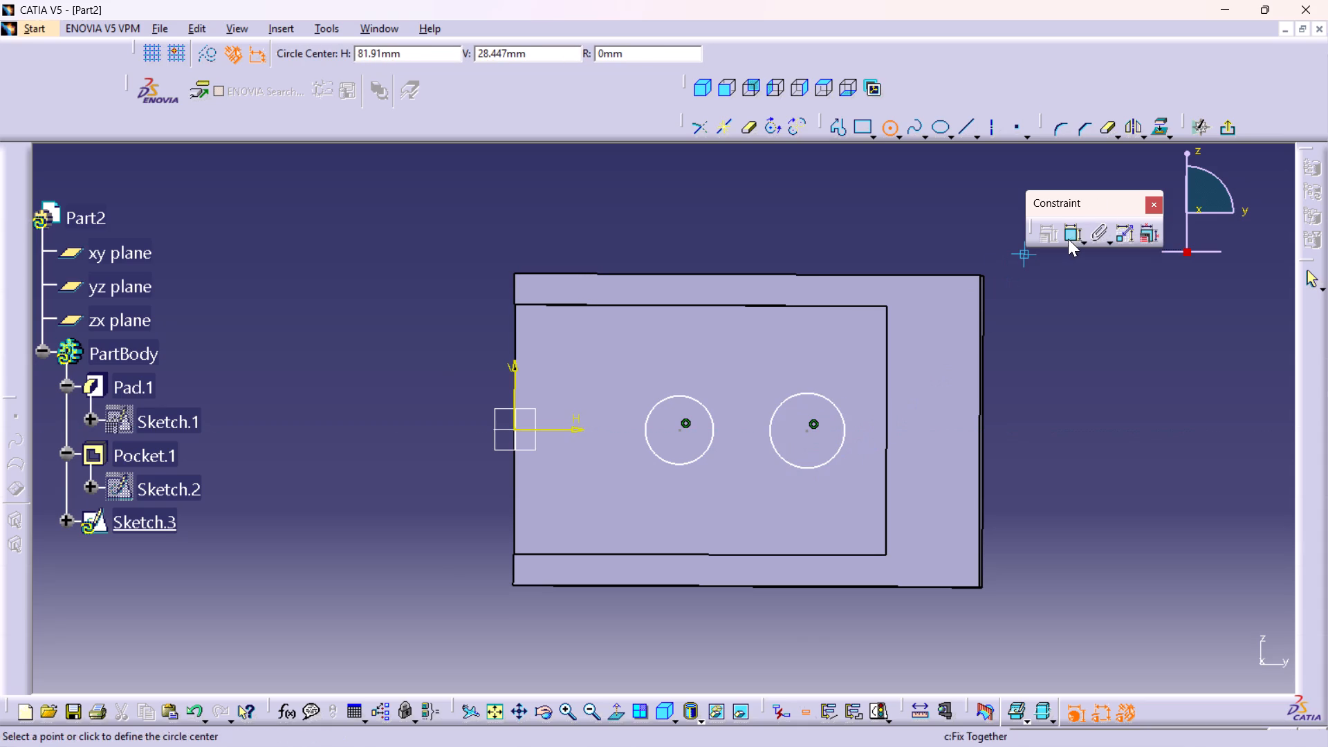
Dimension the diameters of both circles and set each to 10 mm.
double_click(1071, 236)
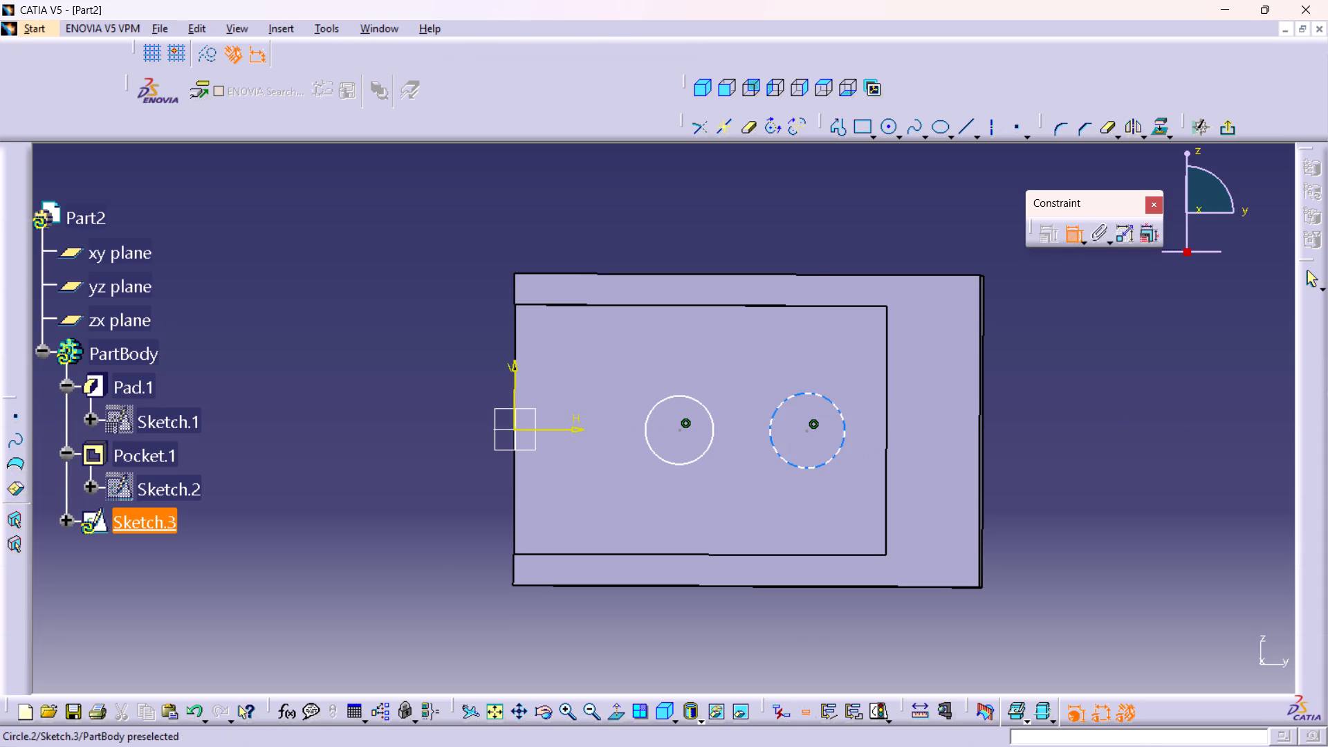
click(845, 421)
click(1019, 377)
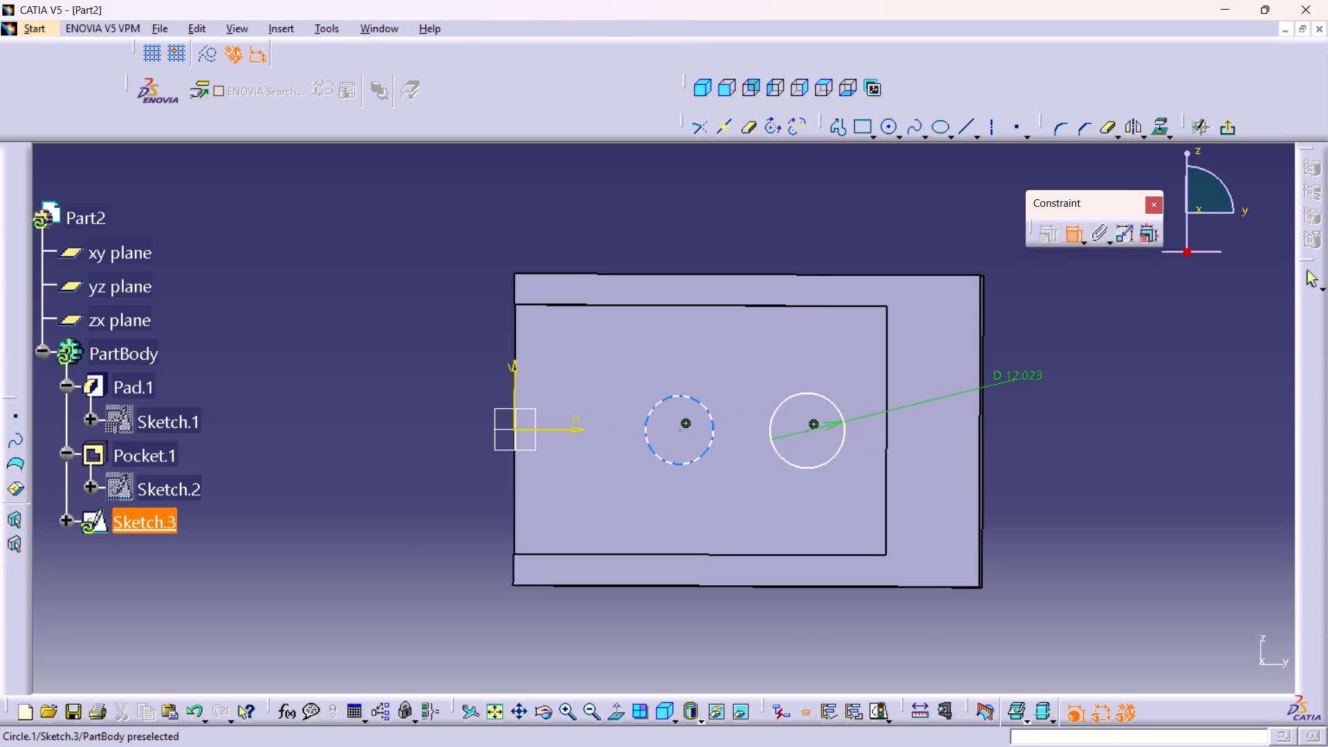
click(654, 405)
click(448, 504)
double_click(453, 495)
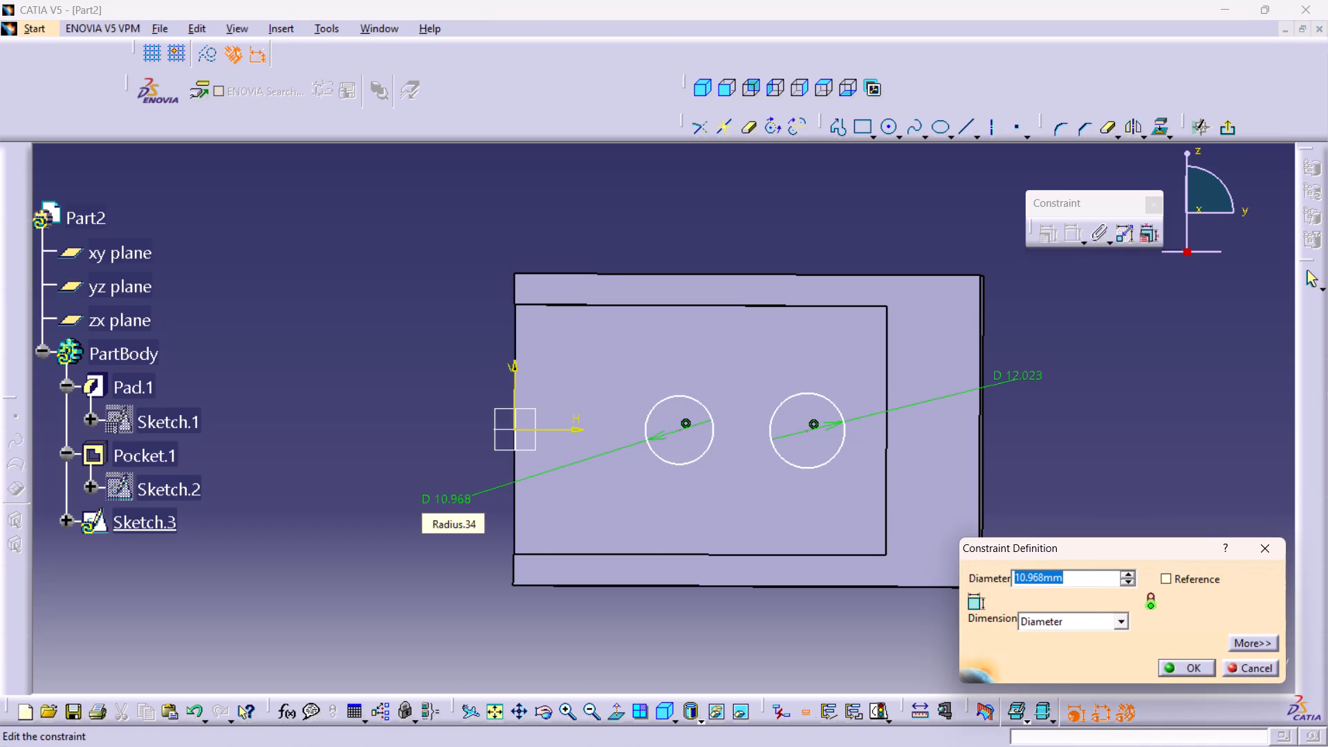
text(10)
key(Return)
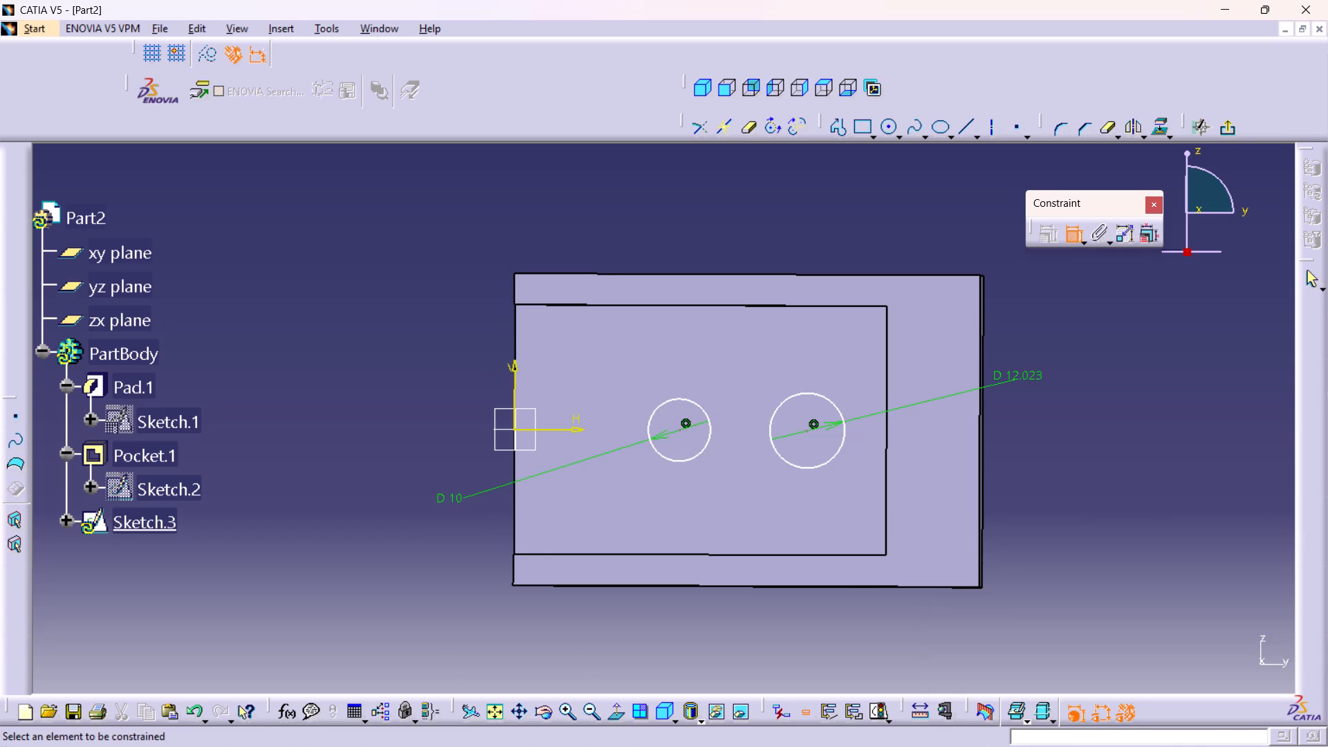
double_click(1023, 376)
text(10)
key(Return)
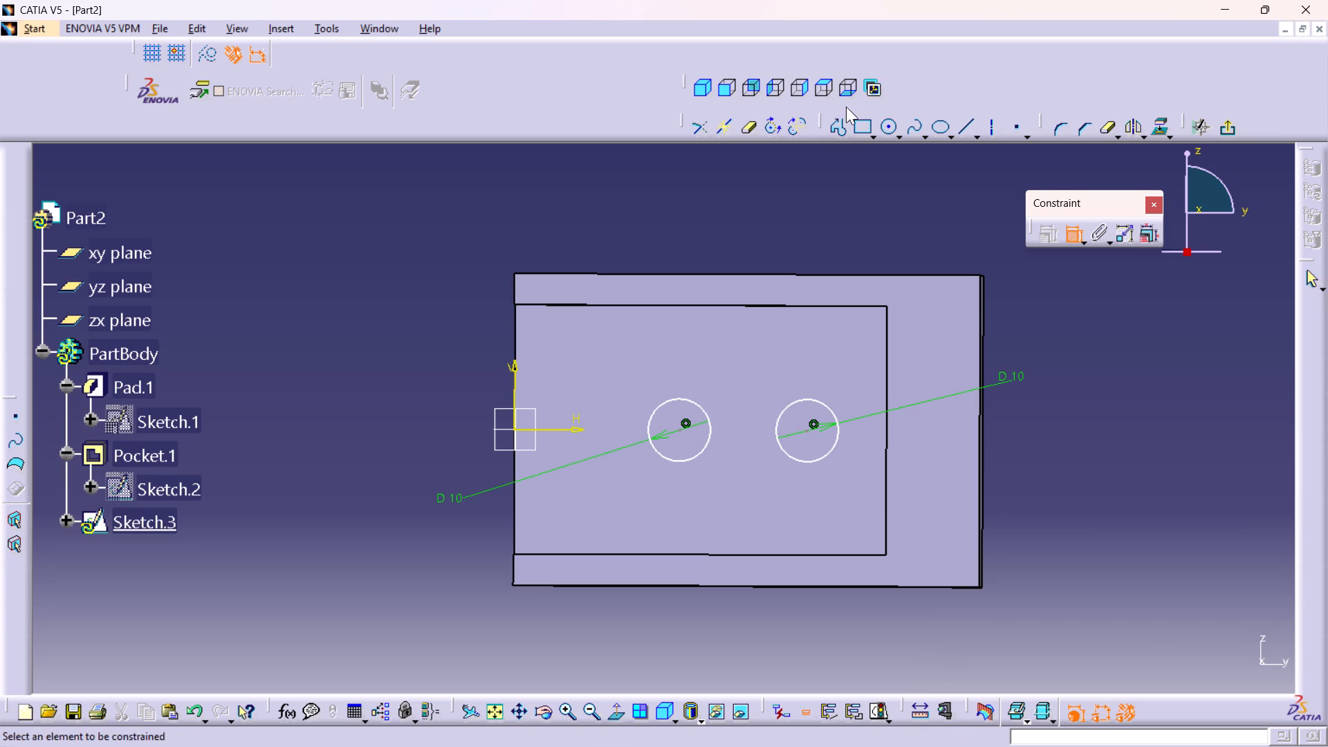
Draw a single horizontal profile line about 20 mm long just above the two circles, spanning between their centres.
double_click(840, 125)
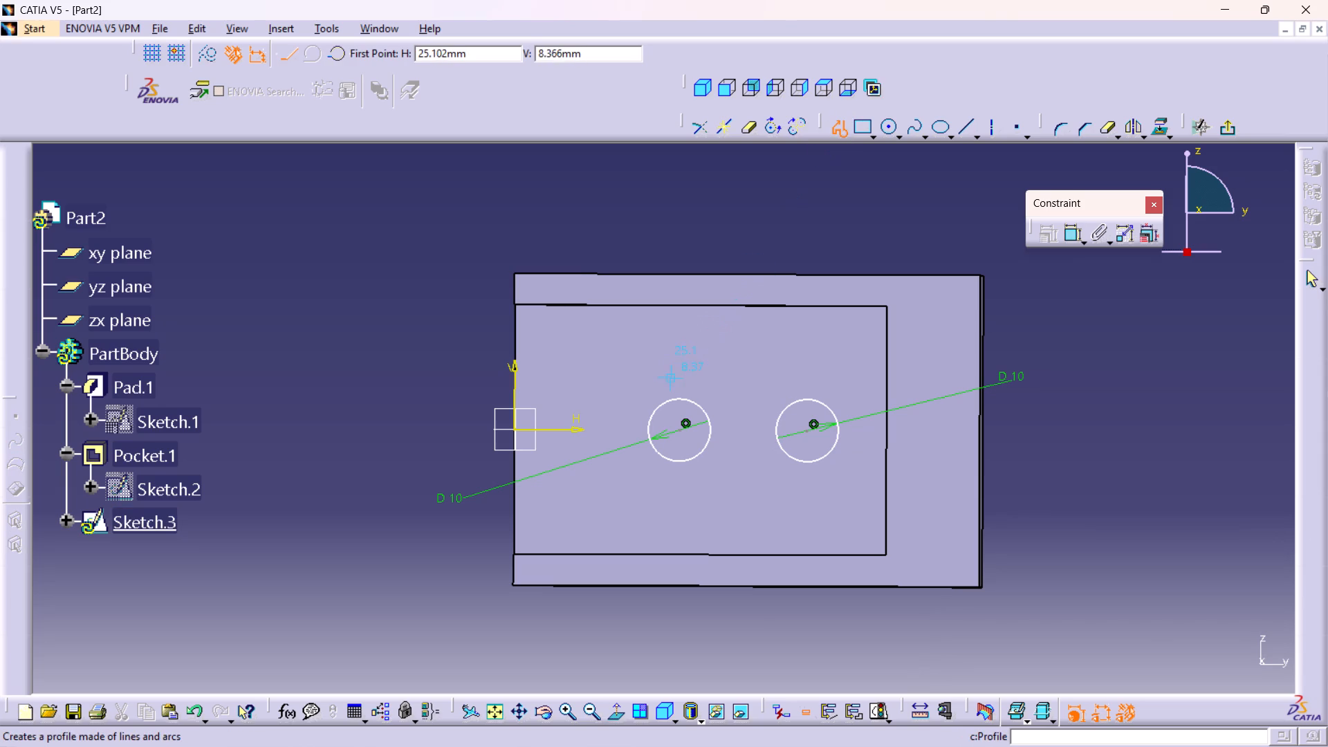
click(674, 378)
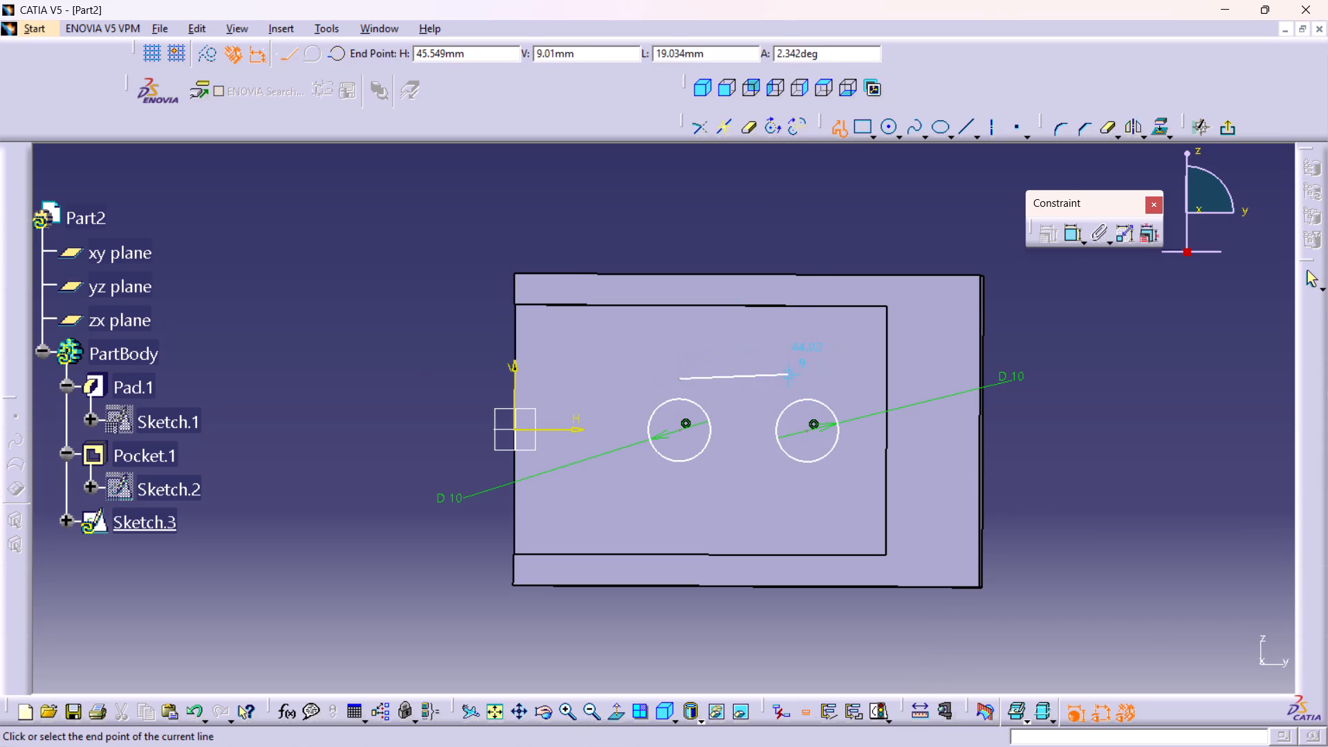
click(809, 380)
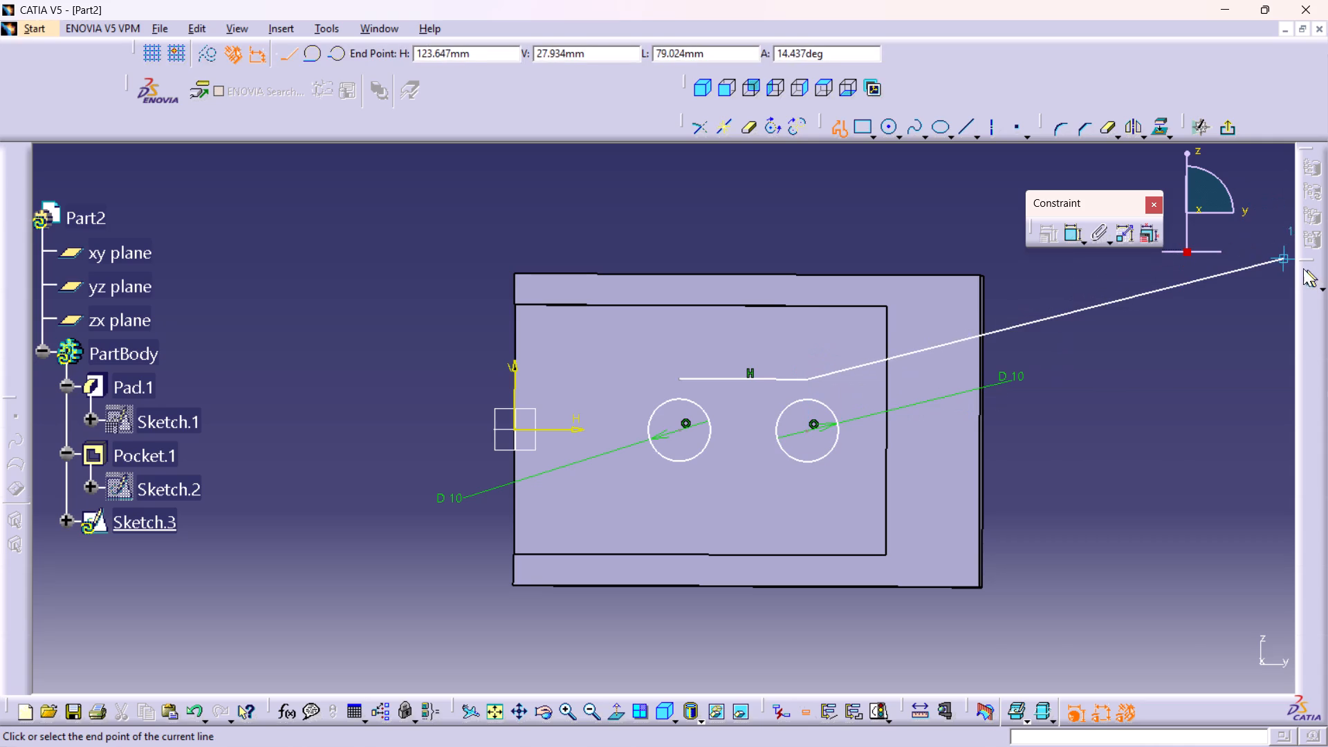
click(1311, 279)
click(1085, 280)
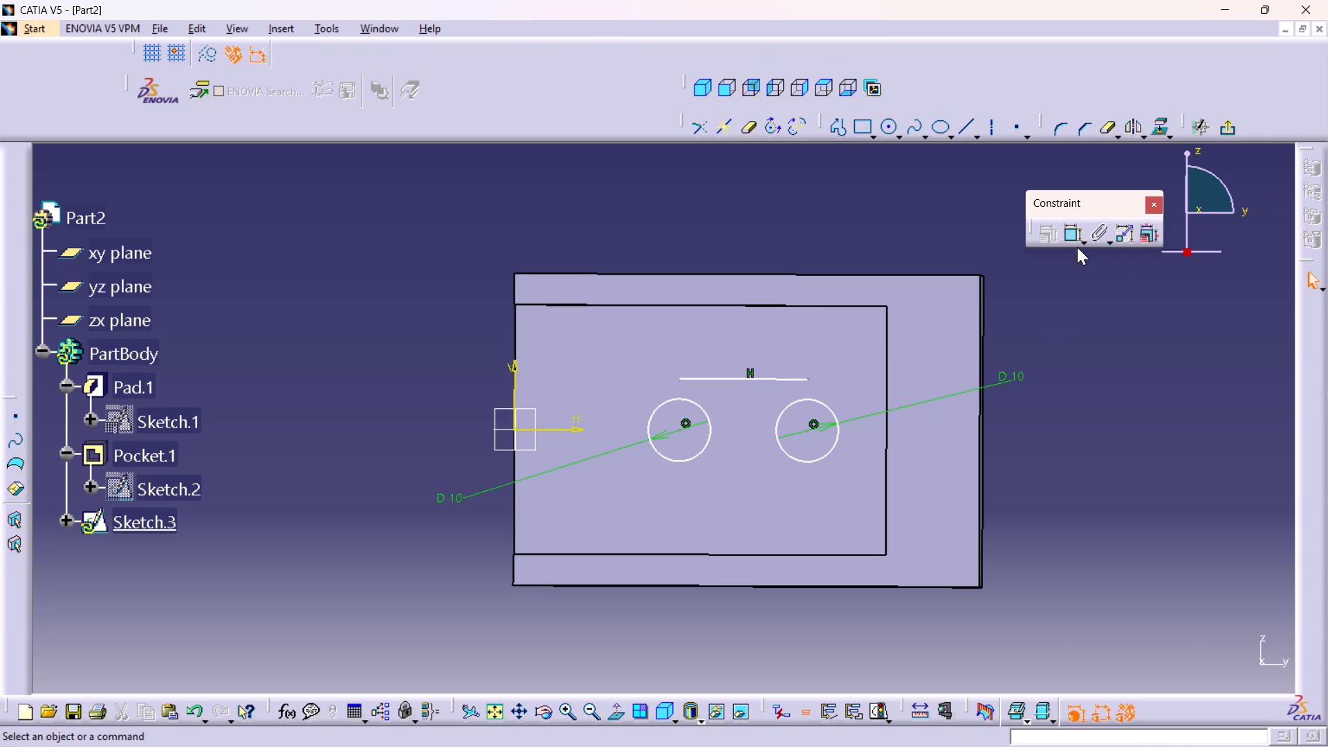
Constrain the horizontal line's left endpoint to be coincident with the left circle.
double_click(1074, 239)
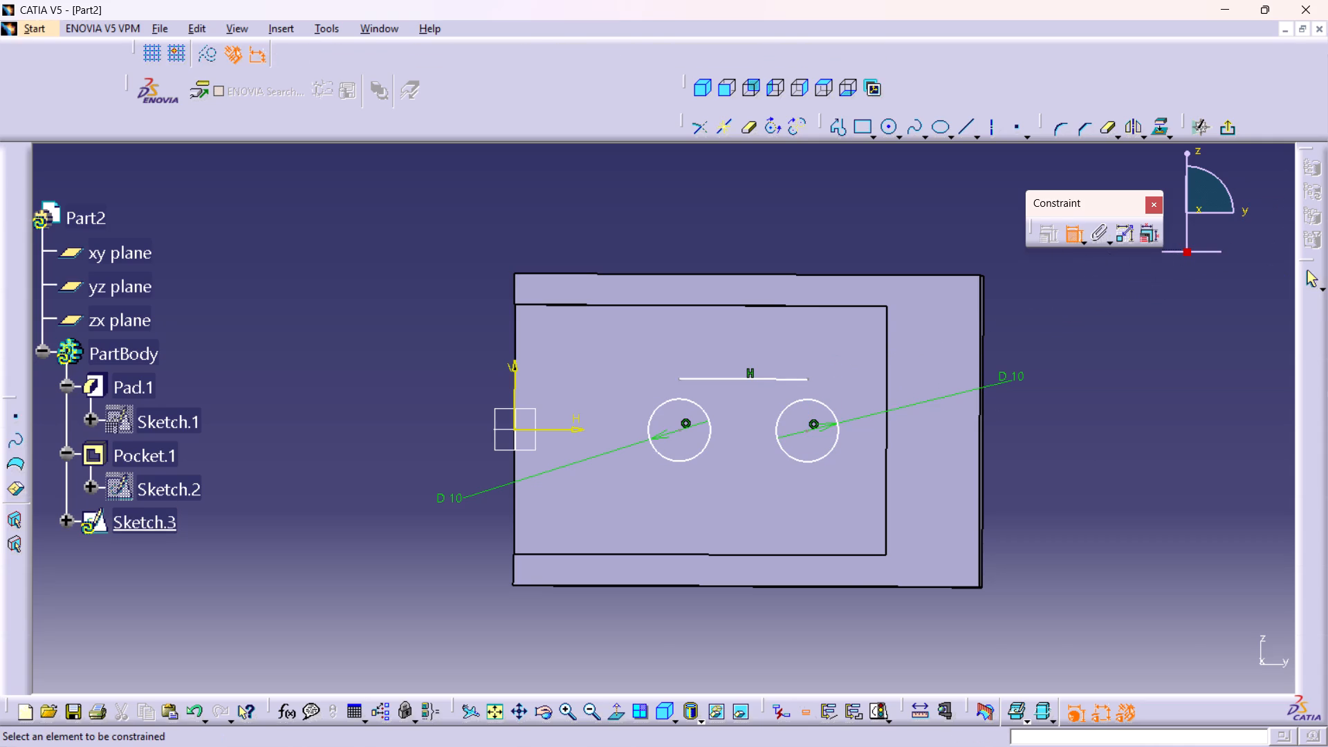
middle_drag(749, 396, 703, 223)
right_click(749, 394)
middle_drag(814, 318, 721, 405)
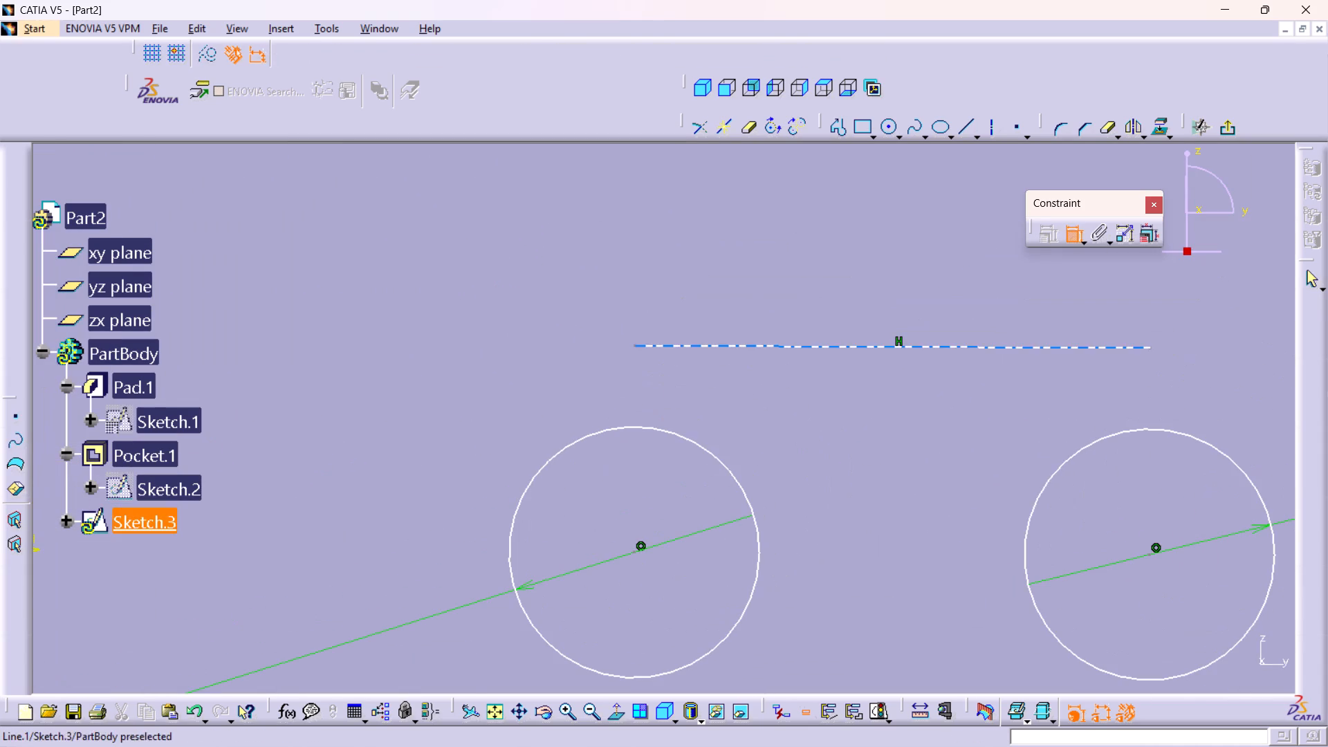
click(636, 346)
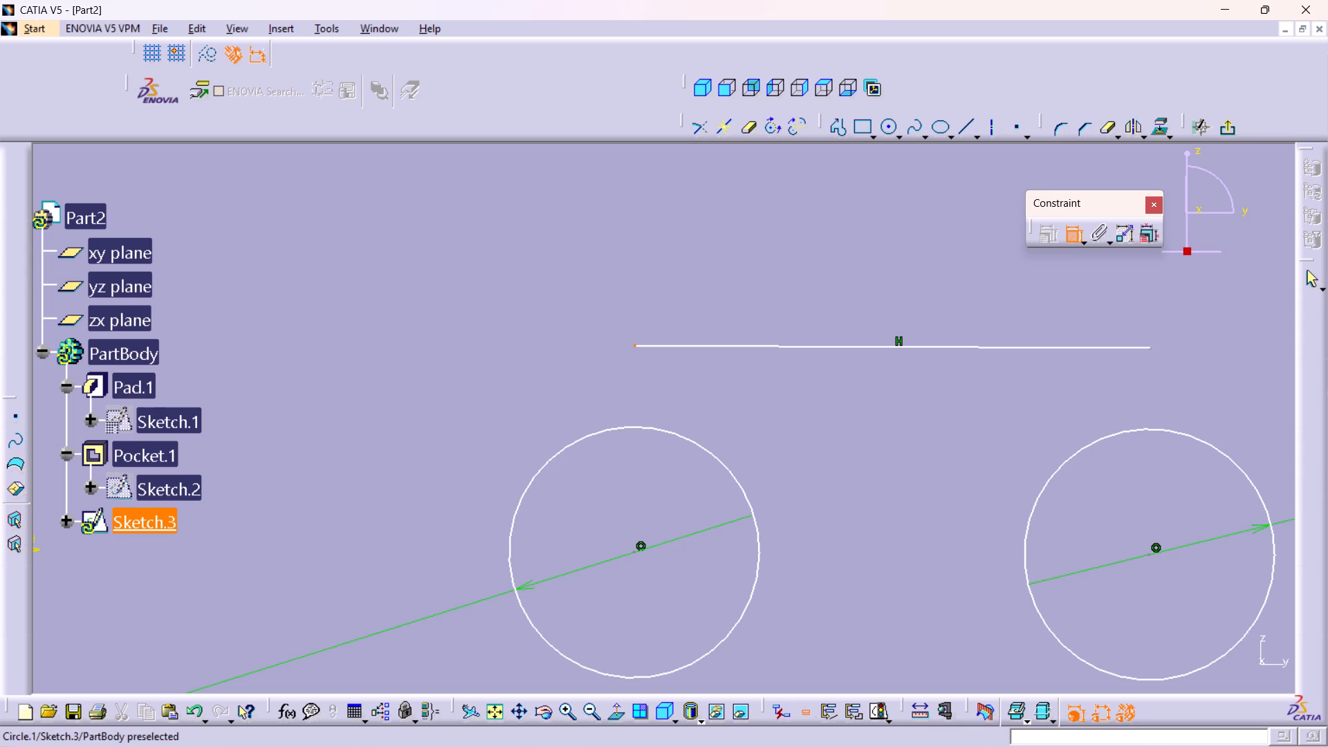
click(628, 423)
right_click(436, 434)
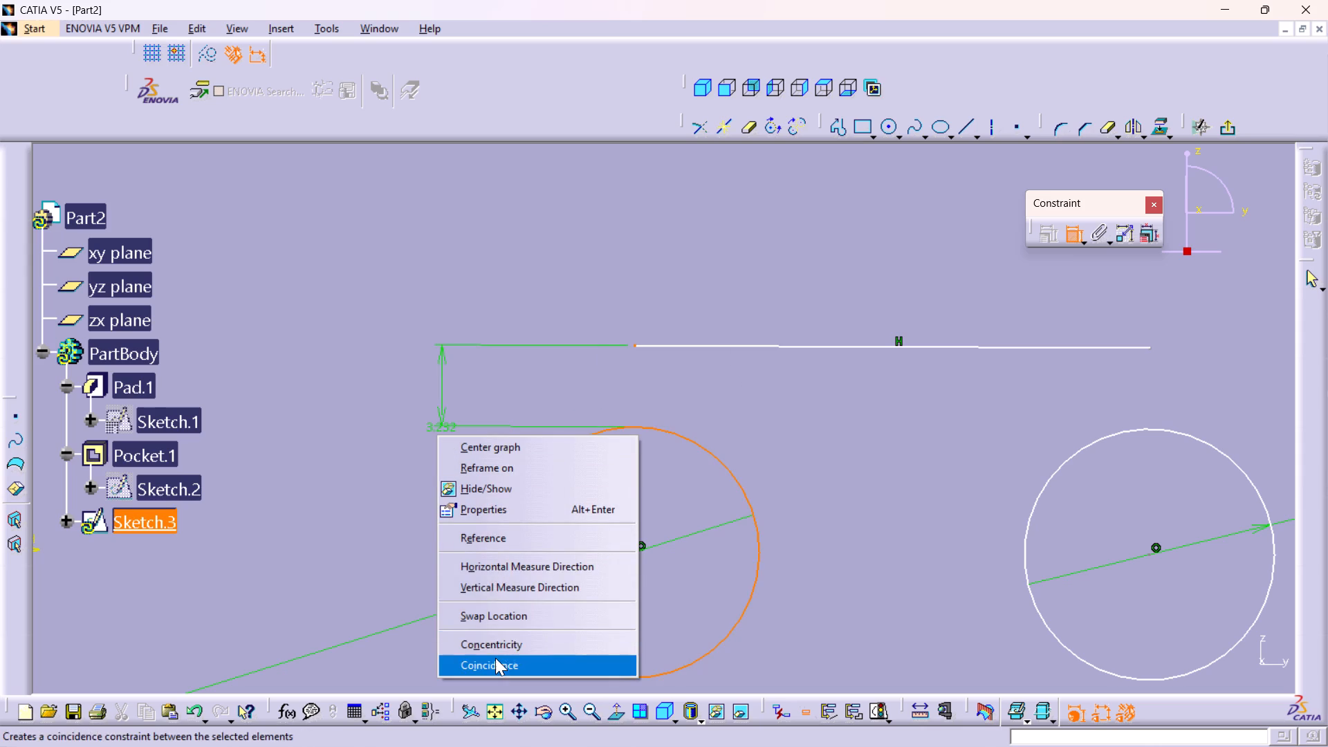
click(495, 658)
Make the horizontal line tangent to the left circle.
middle_drag(852, 481, 753, 461)
scroll(753, 461, up, 1)
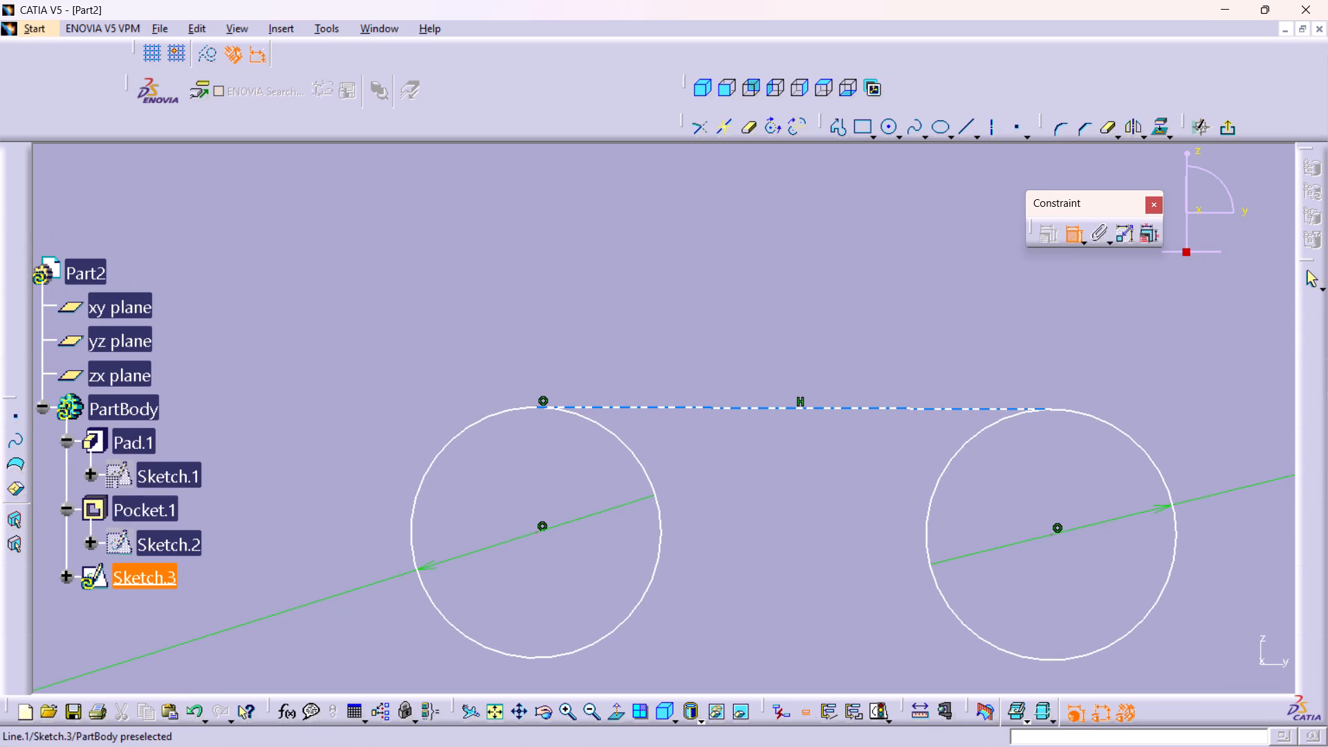
click(693, 407)
click(636, 459)
right_click(253, 466)
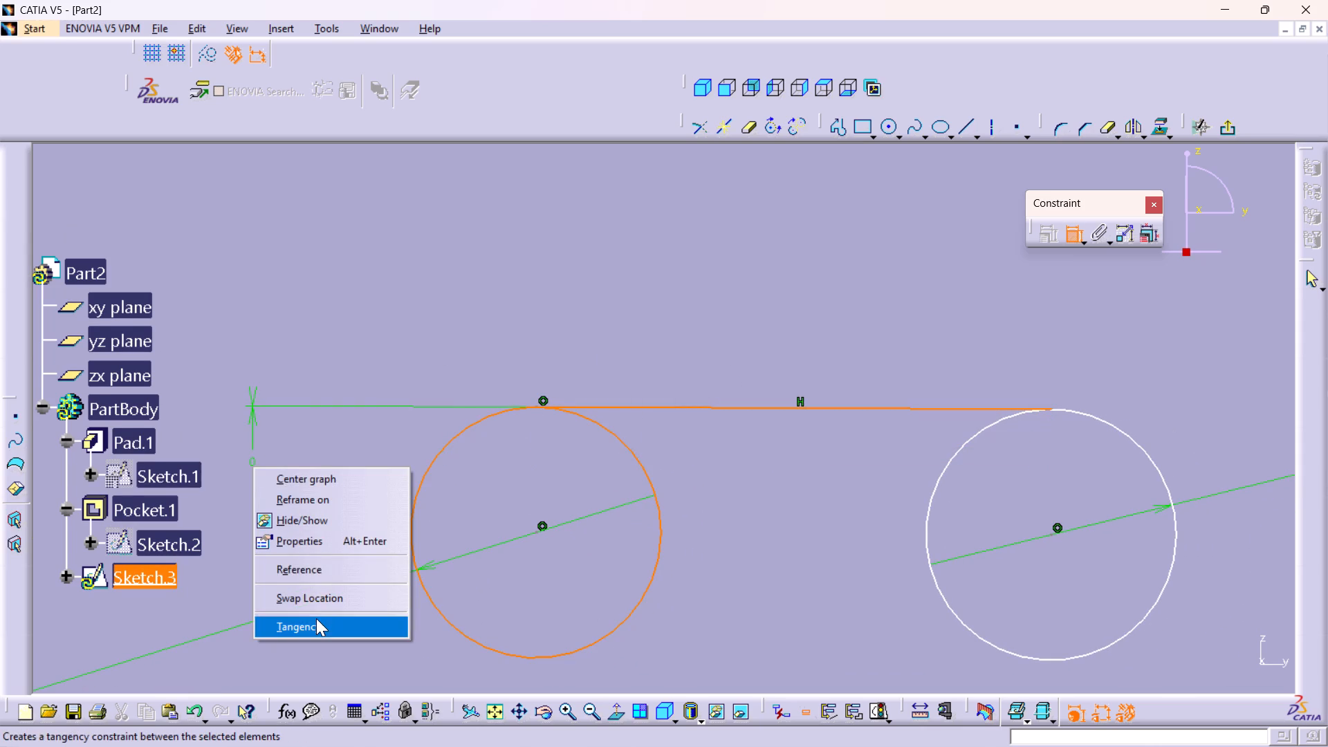
click(316, 618)
middle_drag(712, 517, 739, 614)
right_click(712, 517)
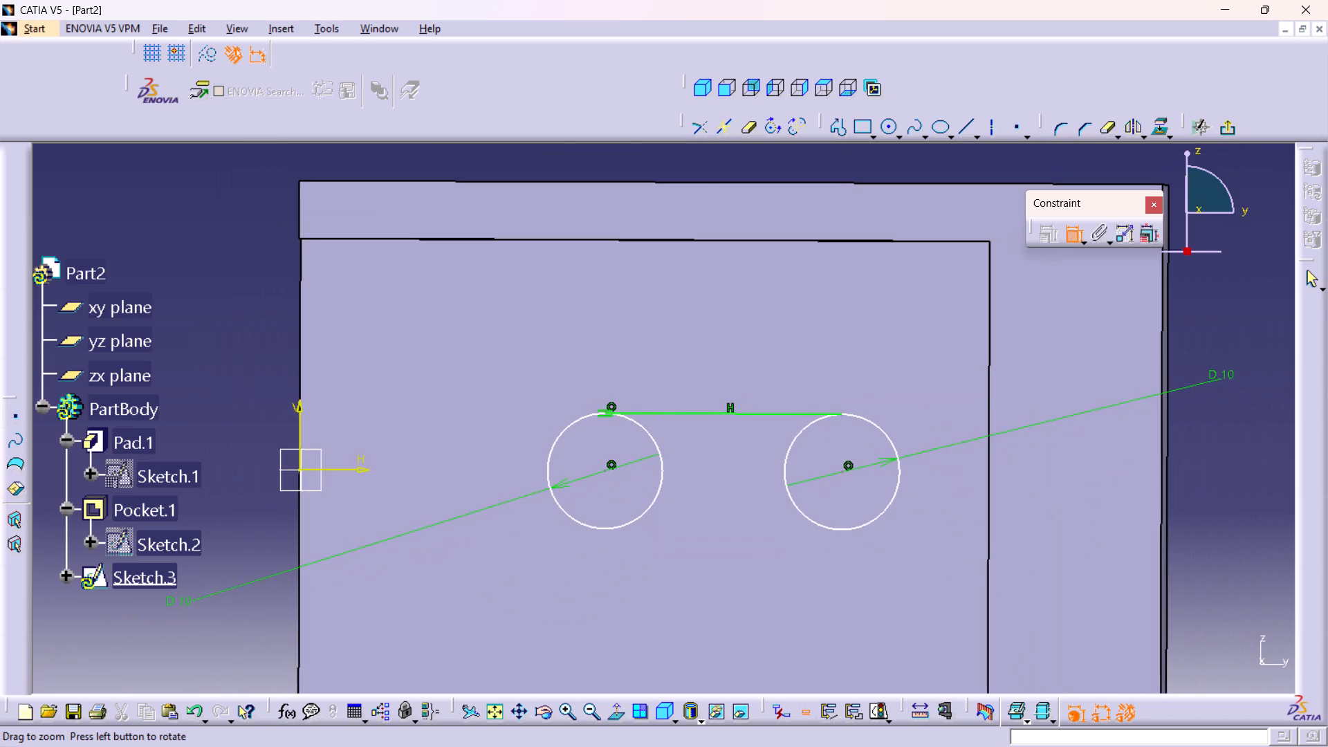
middle_drag(748, 563, 730, 501)
click(1078, 232)
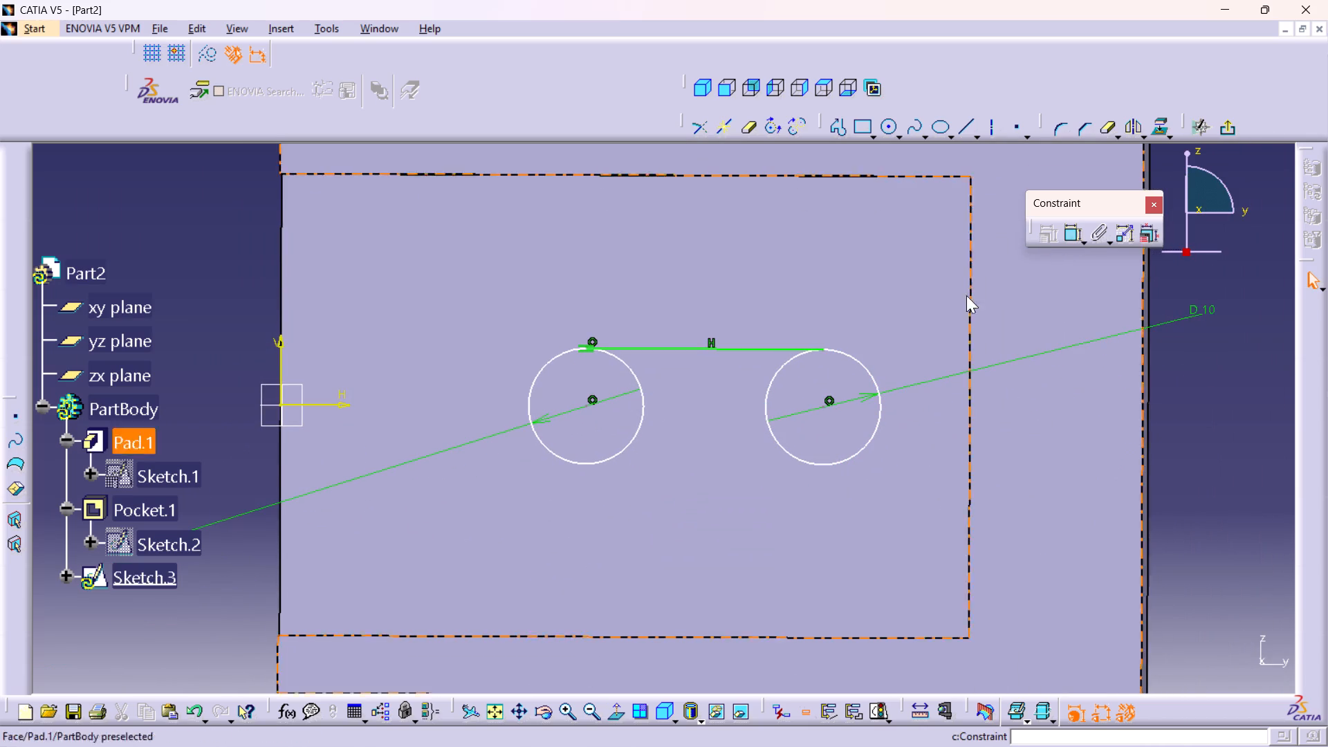
Mirror the tangent line about the sketch's horizontal axis to the lower side of the circles.
click(672, 348)
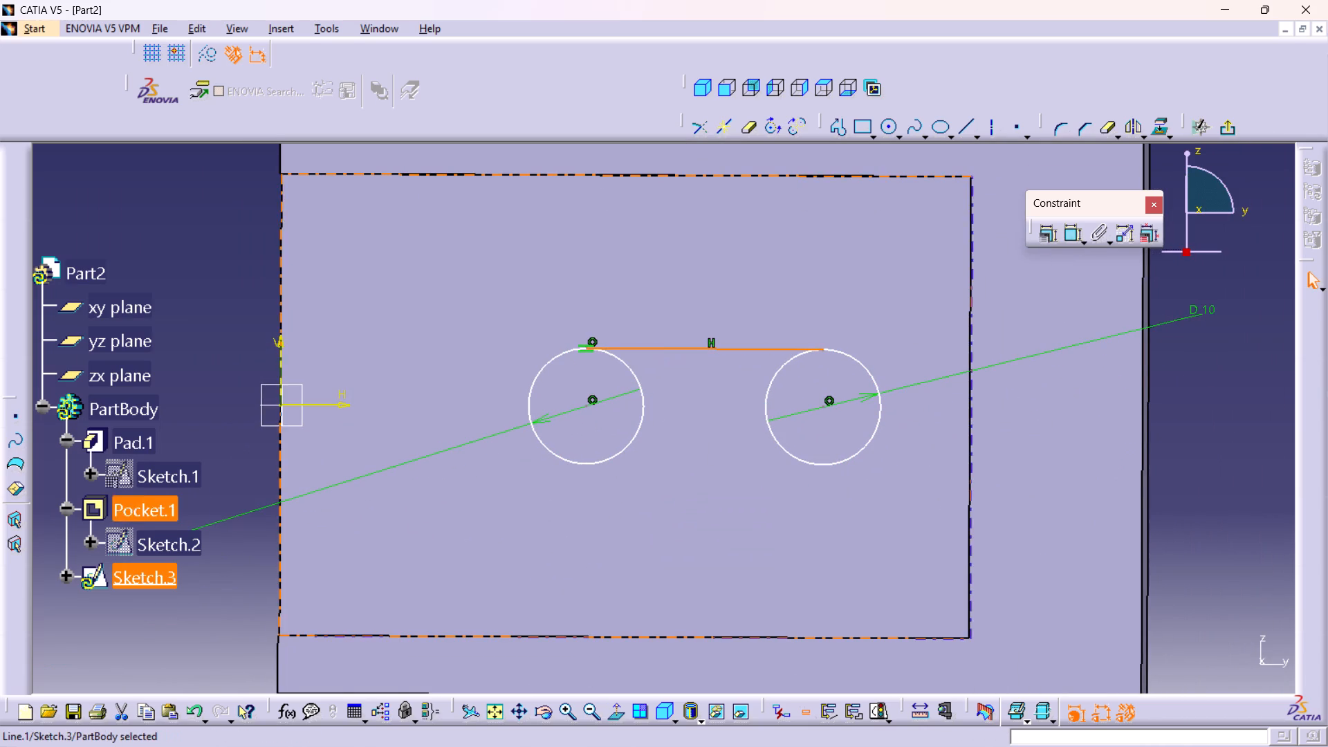
click(1132, 124)
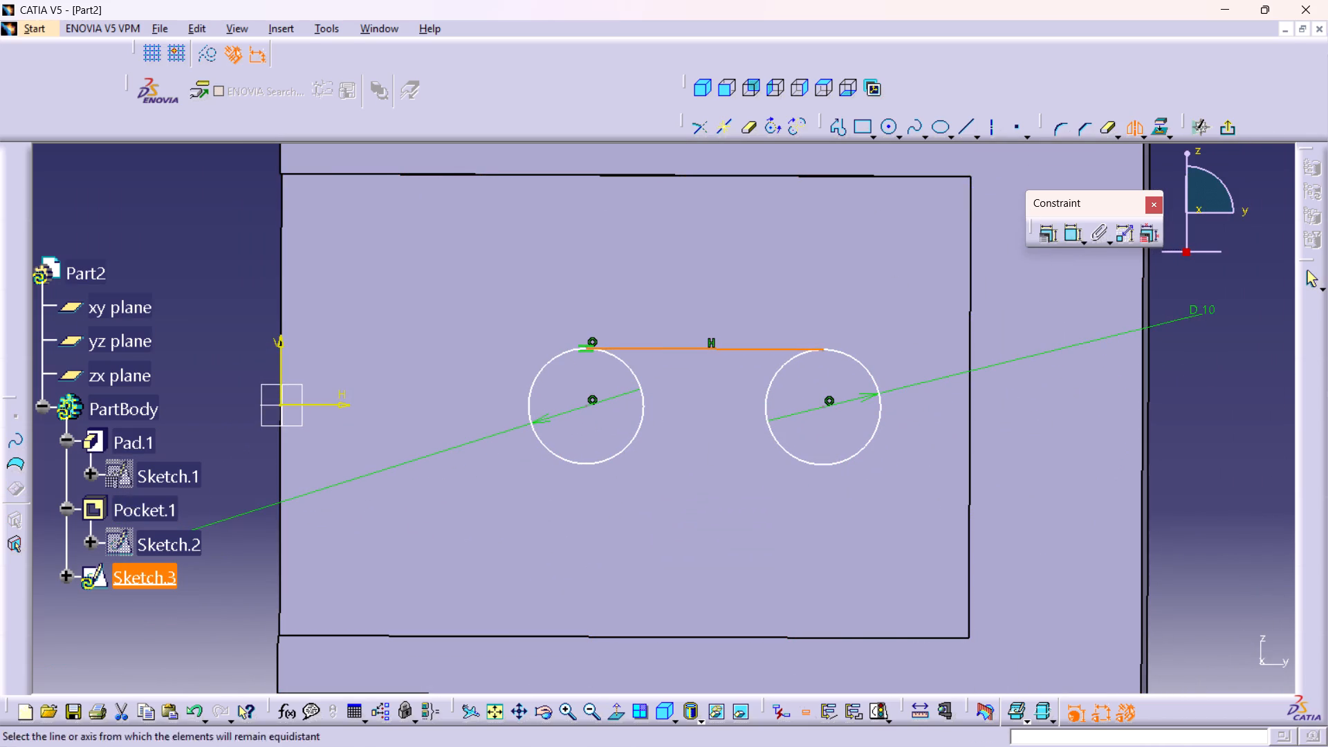
click(340, 403)
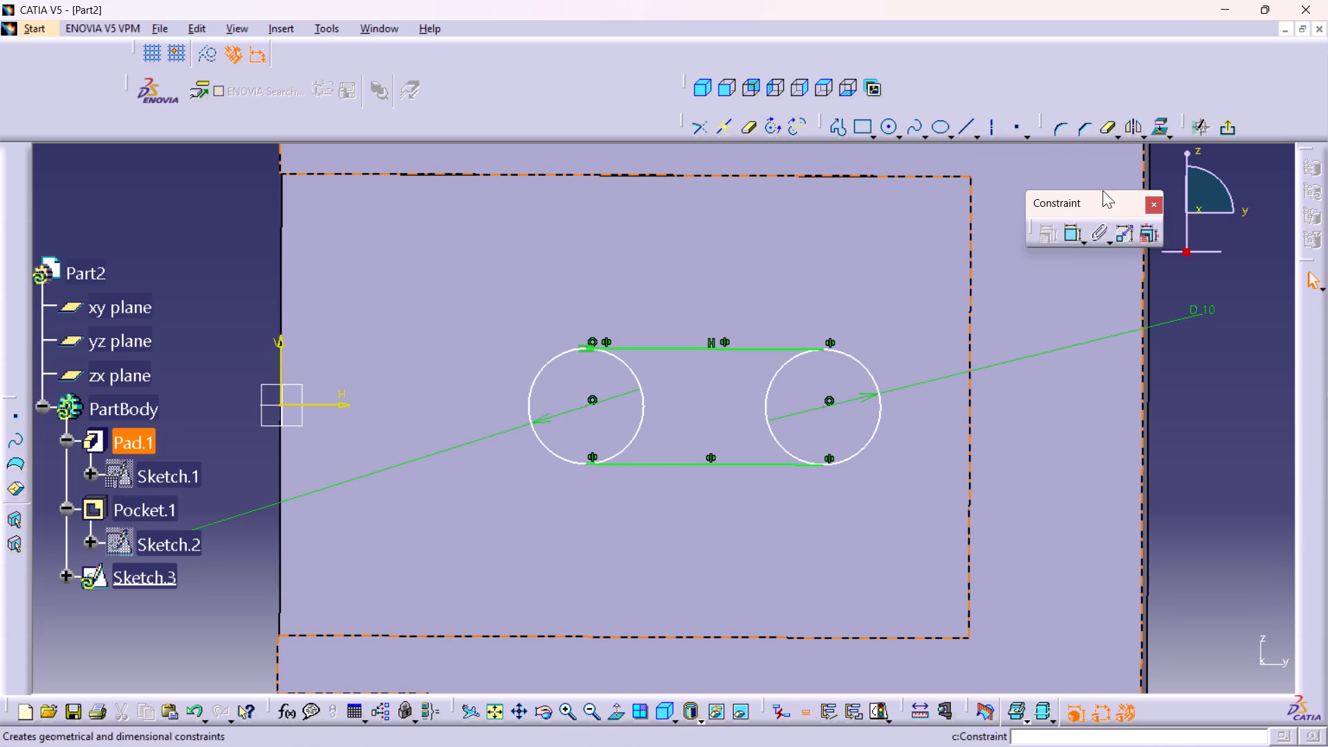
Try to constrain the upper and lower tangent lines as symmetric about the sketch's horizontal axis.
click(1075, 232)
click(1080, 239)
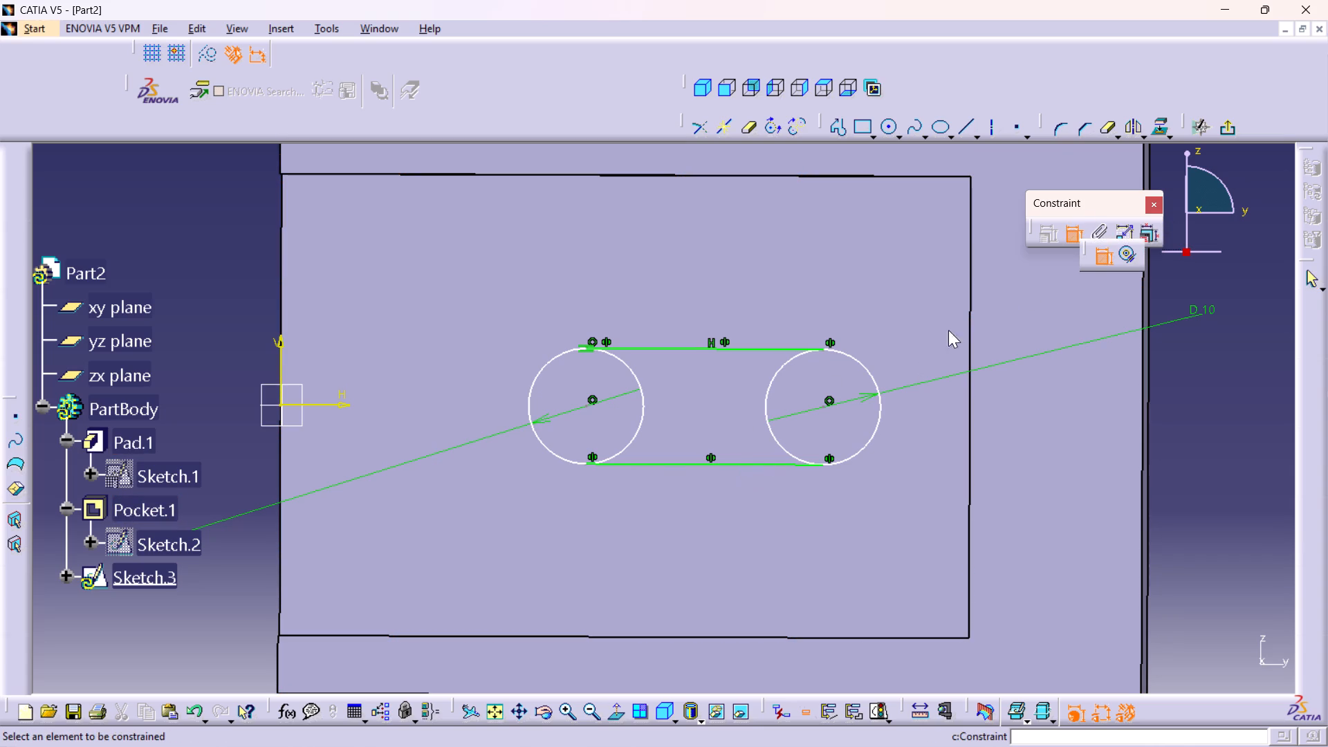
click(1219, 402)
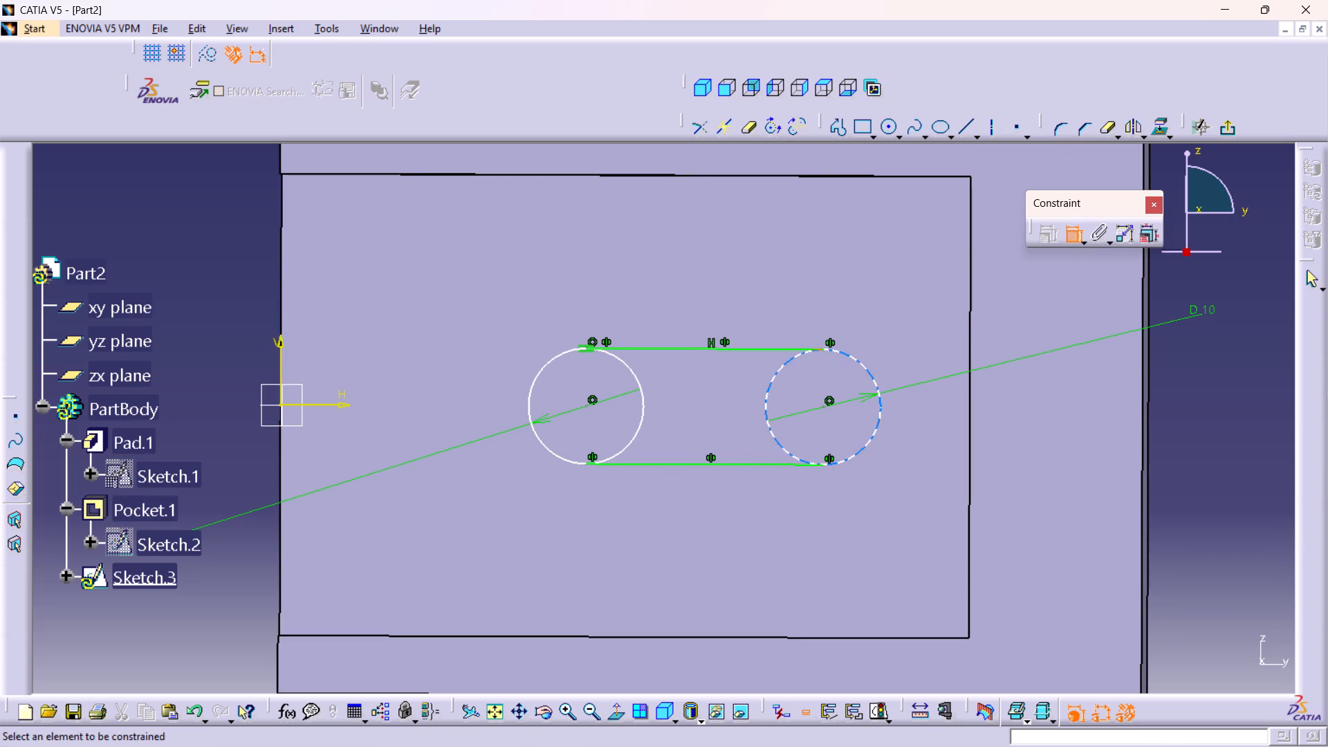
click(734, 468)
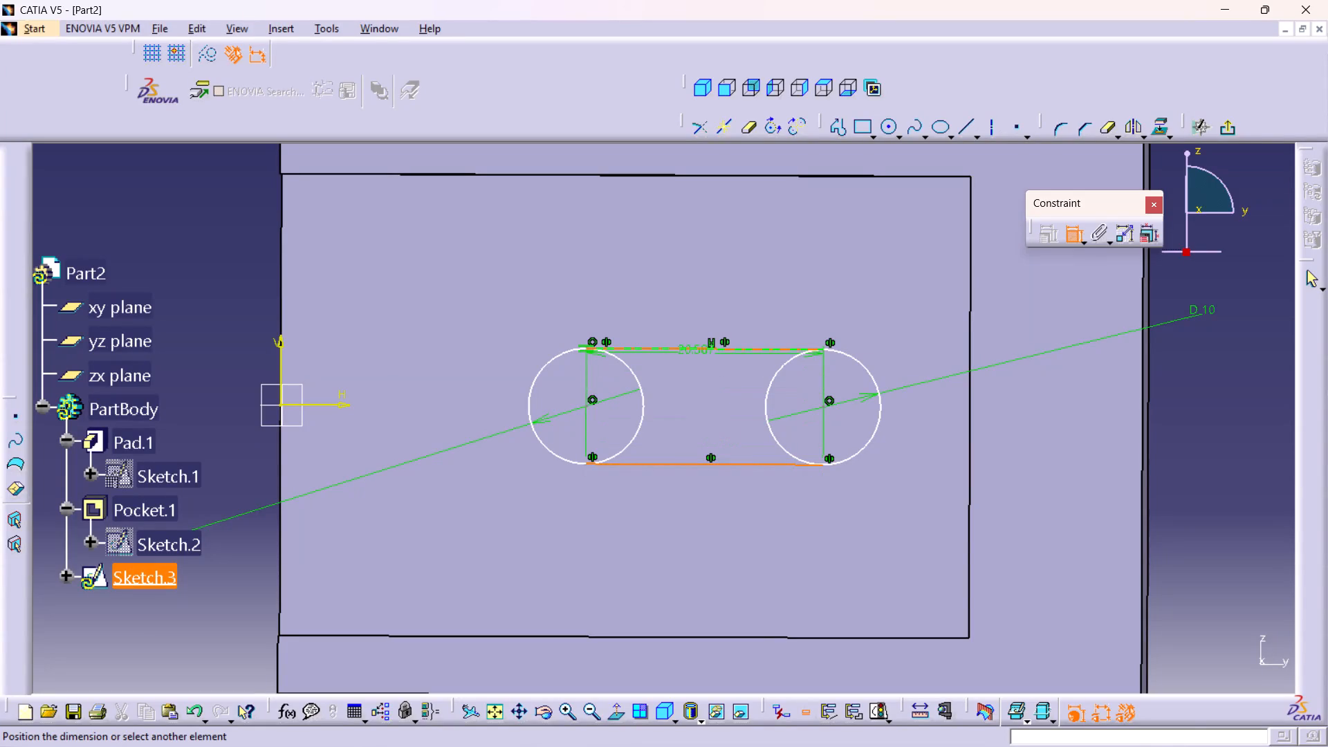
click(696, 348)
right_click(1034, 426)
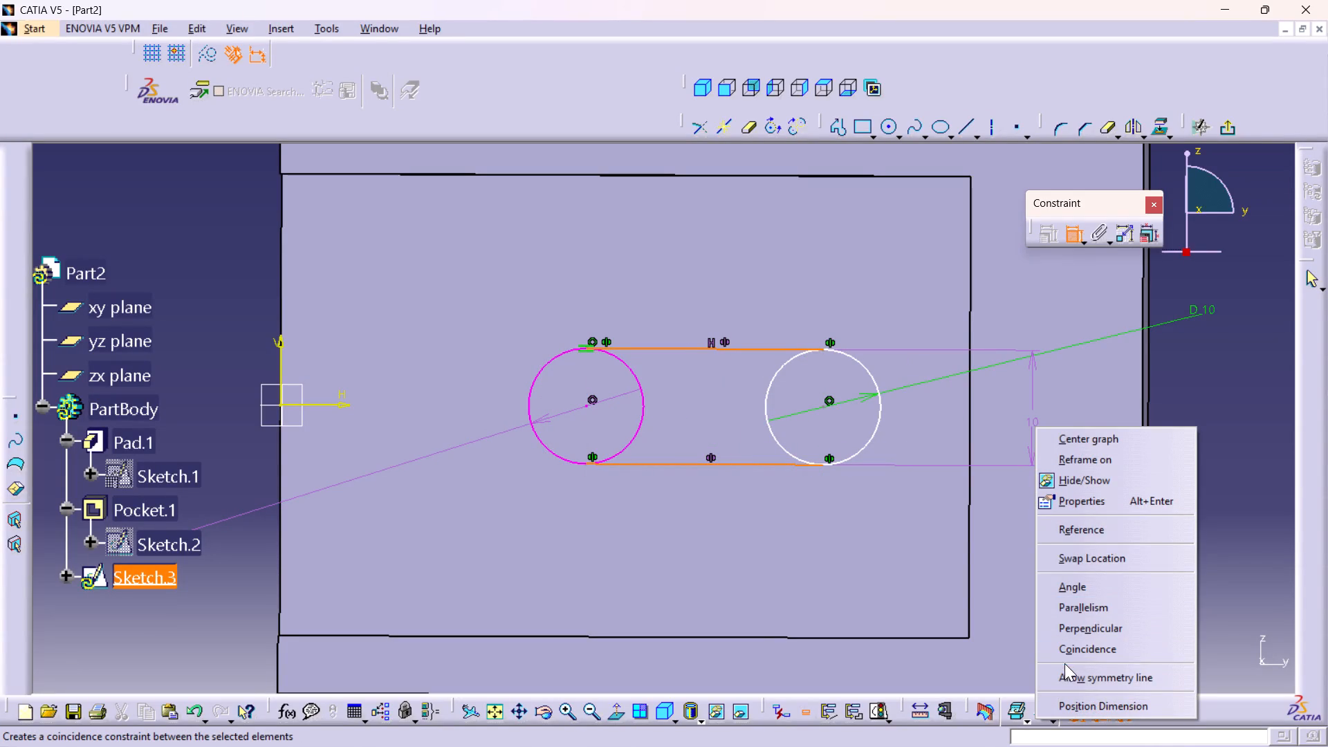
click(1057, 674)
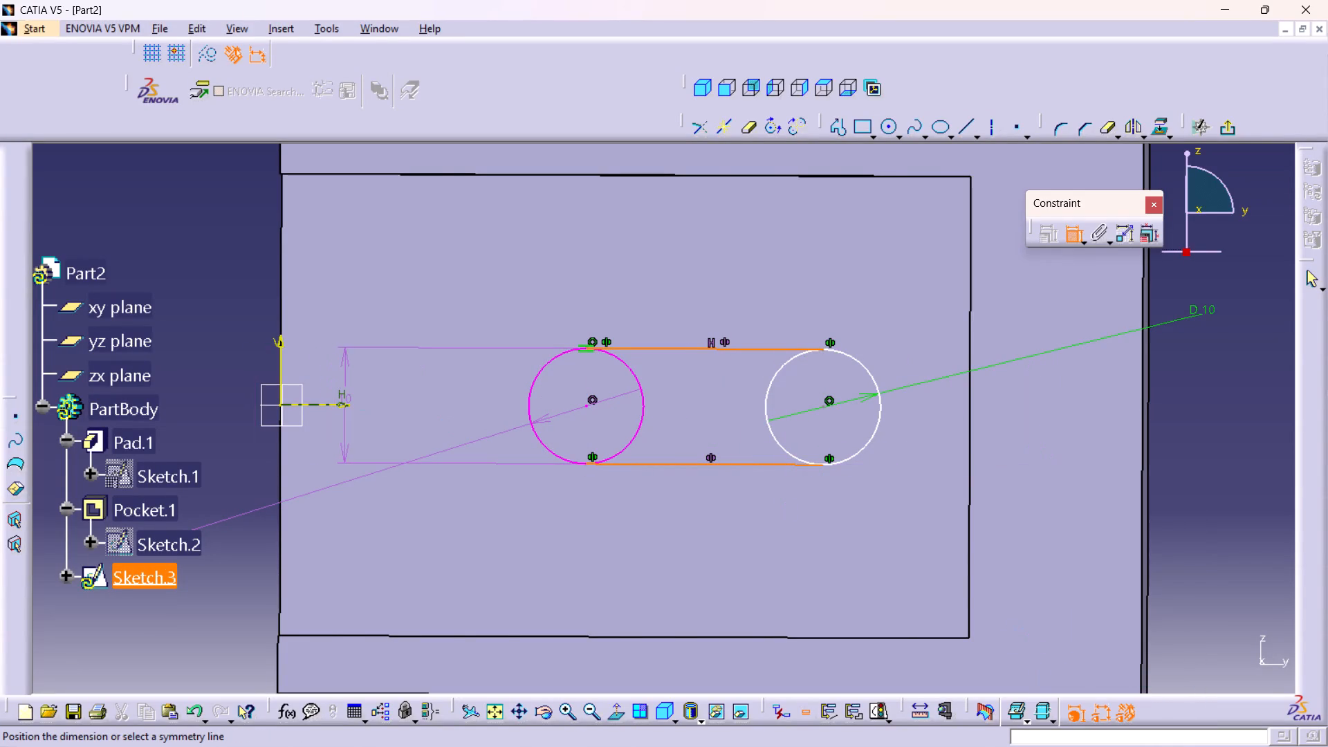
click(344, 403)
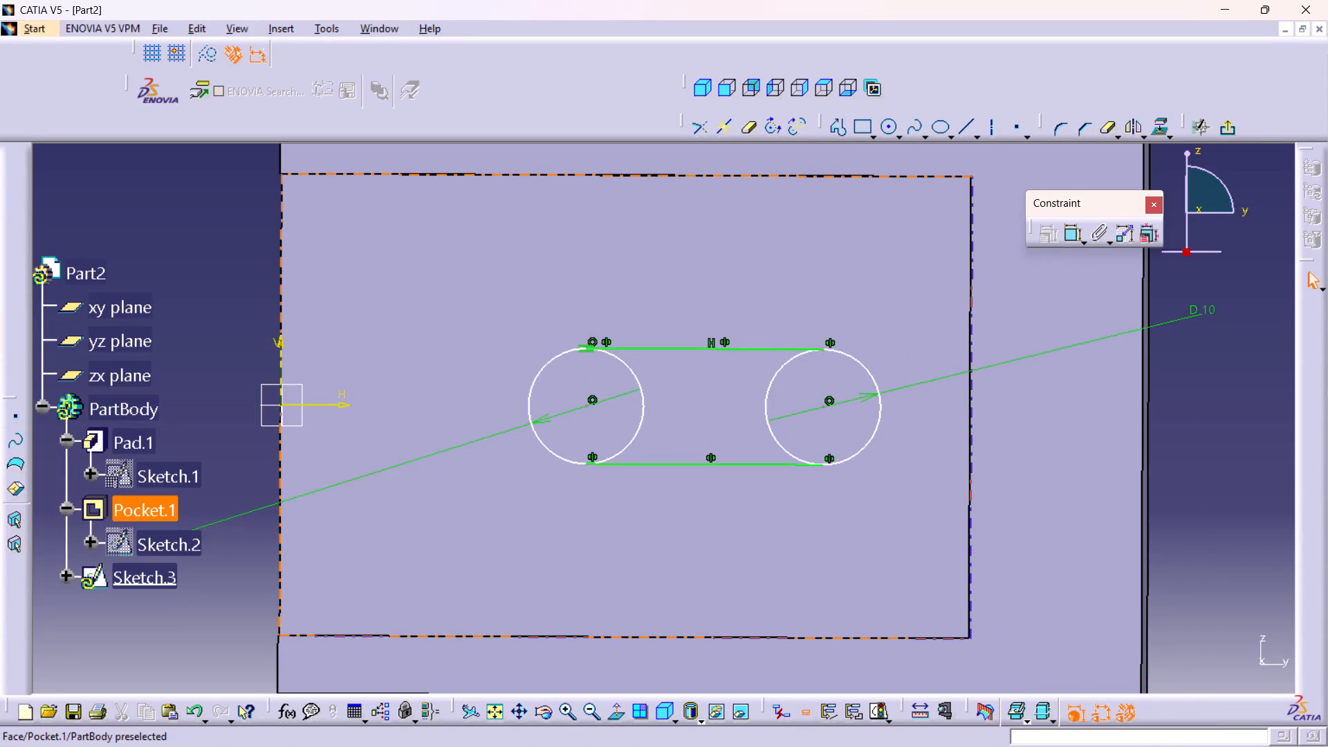
Dimension the horizontal distance from the pad's left edge to the left circle's centre and set it to 20 mm.
middle_drag(661, 418, 676, 450)
right_click(661, 418)
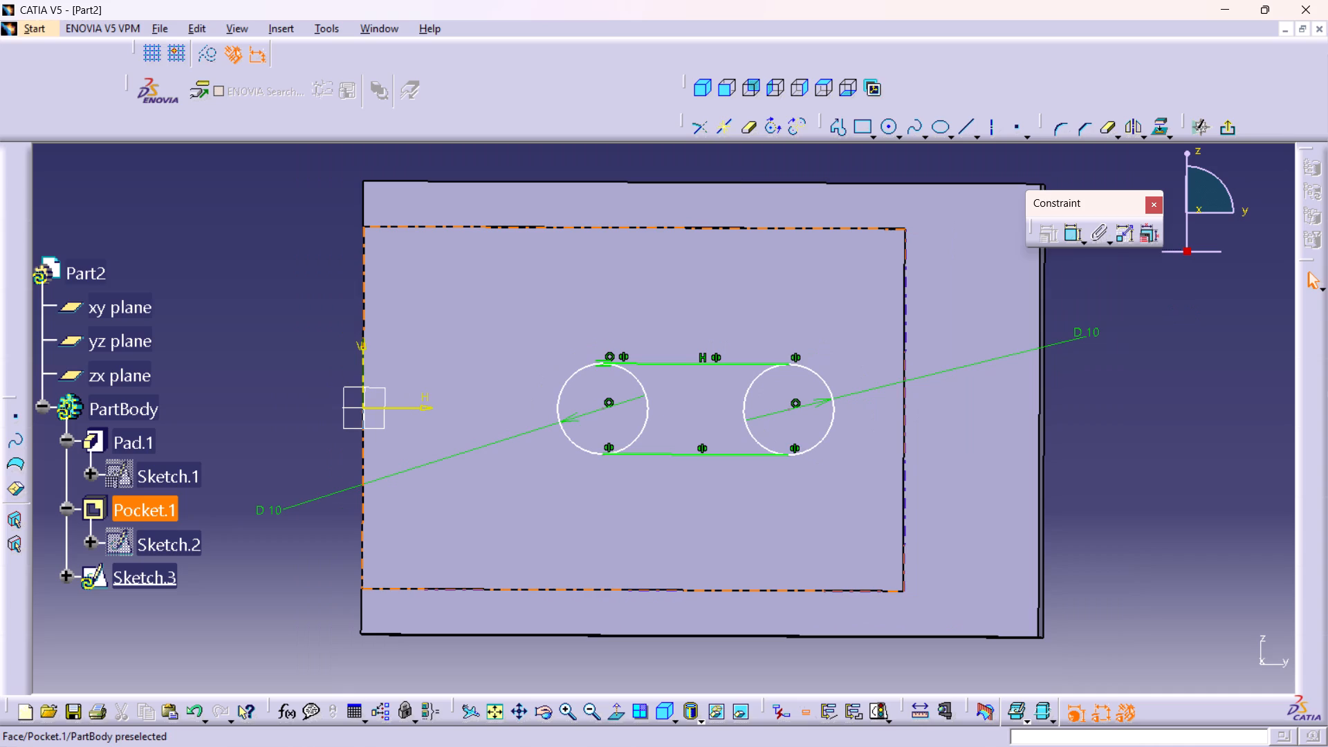
click(361, 316)
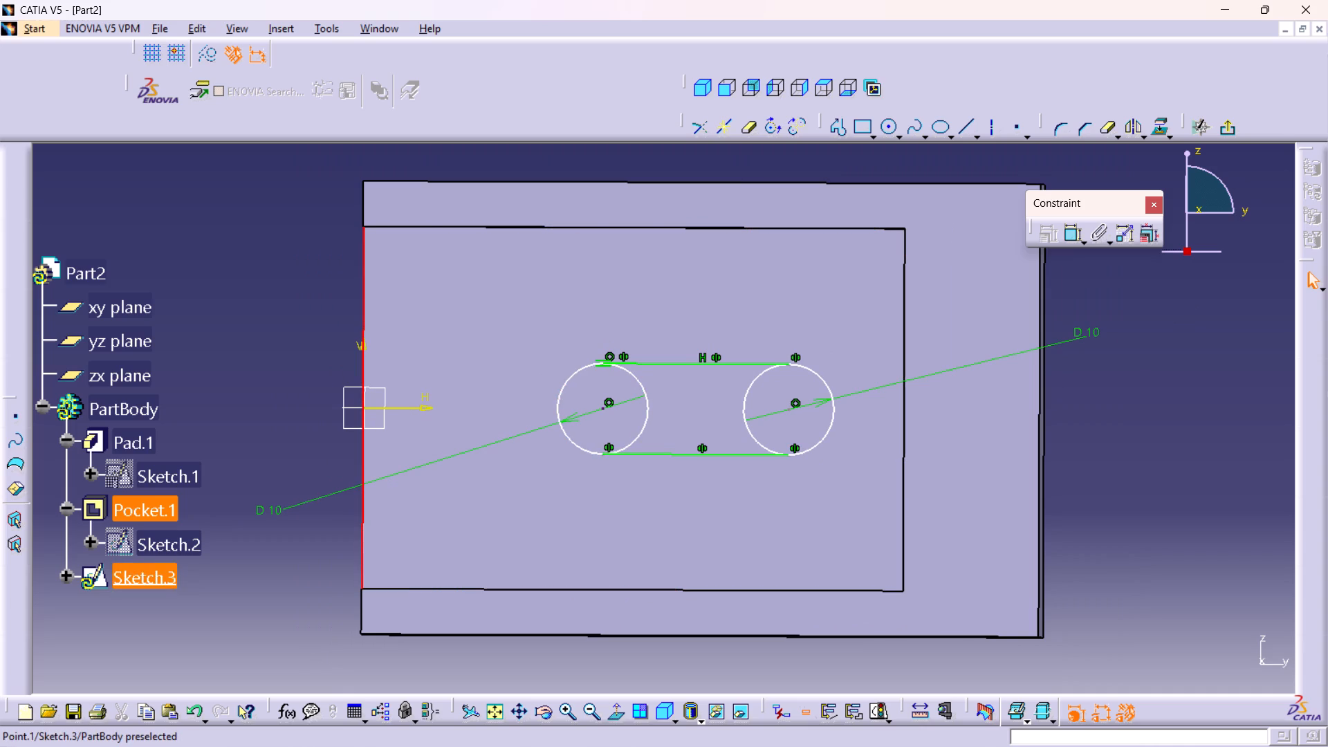
click(1080, 237)
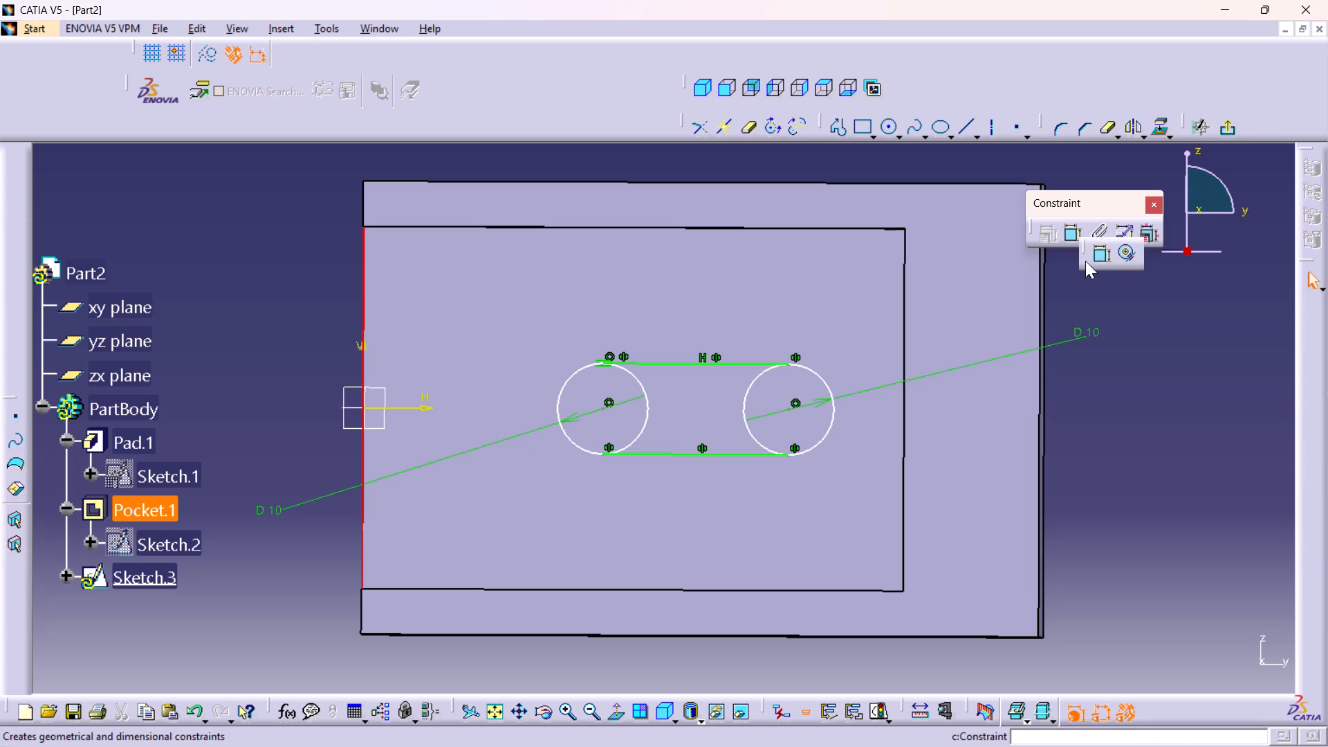
click(1096, 259)
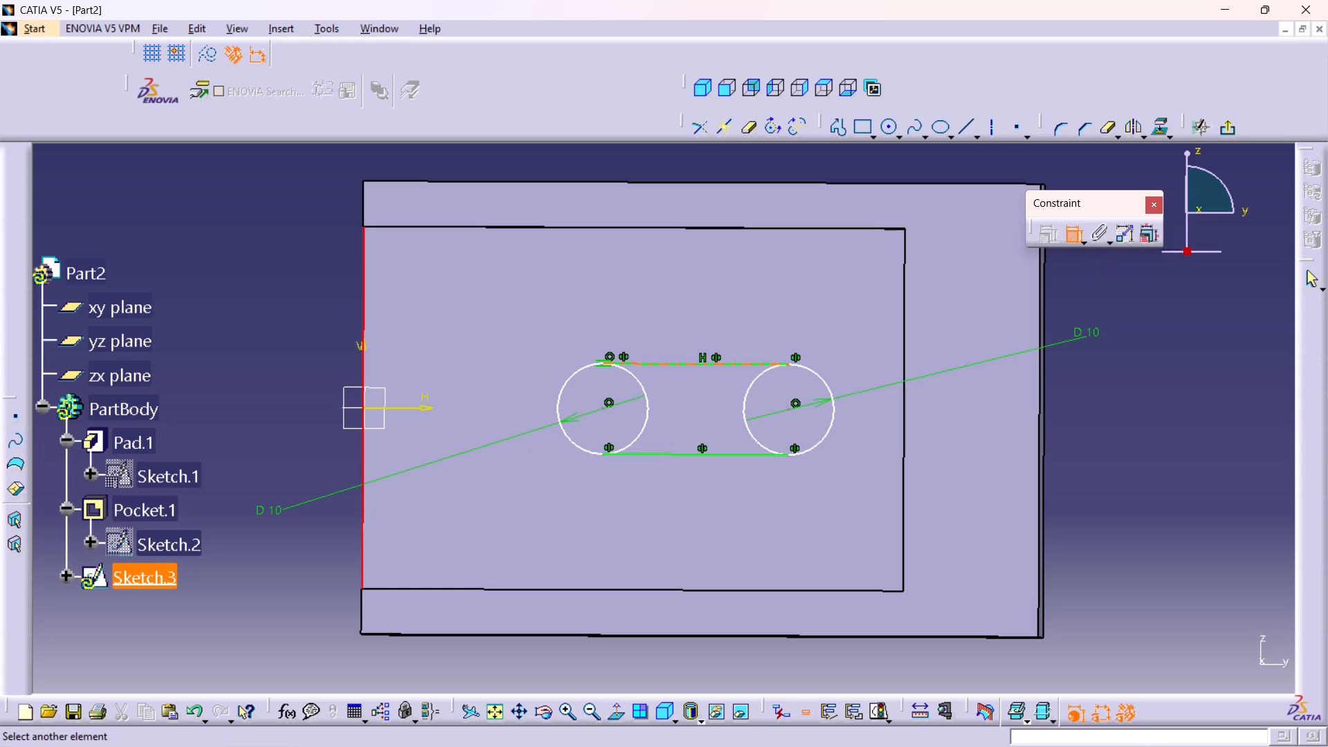
click(599, 409)
middle_drag(578, 546, 589, 403)
click(558, 562)
double_click(557, 554)
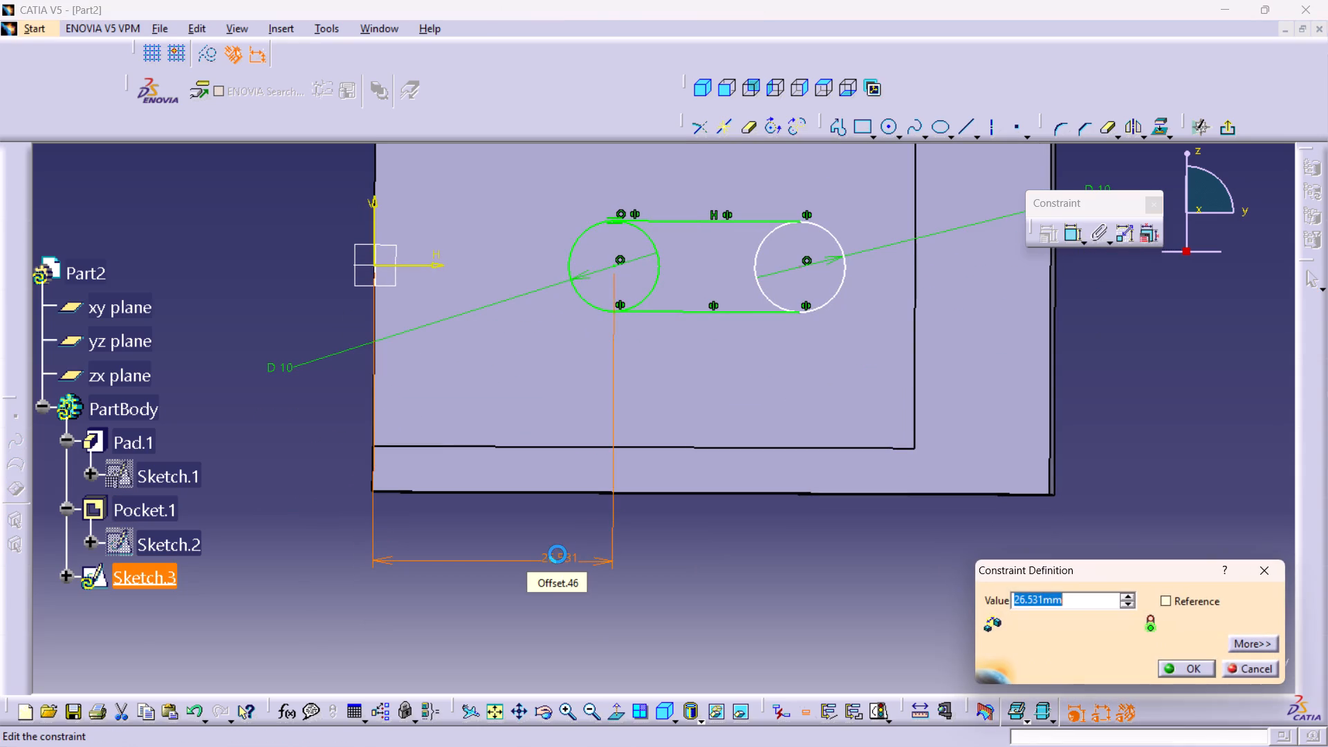
text(20)
key(Return)
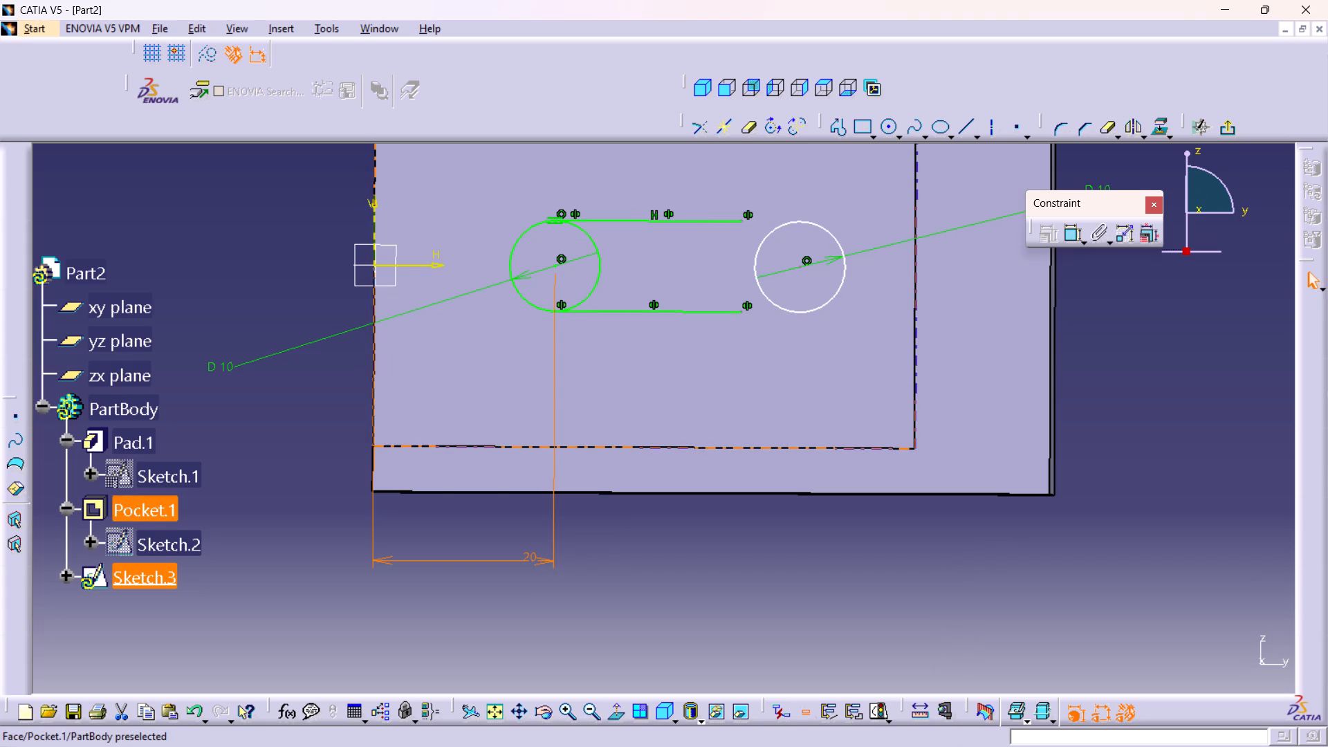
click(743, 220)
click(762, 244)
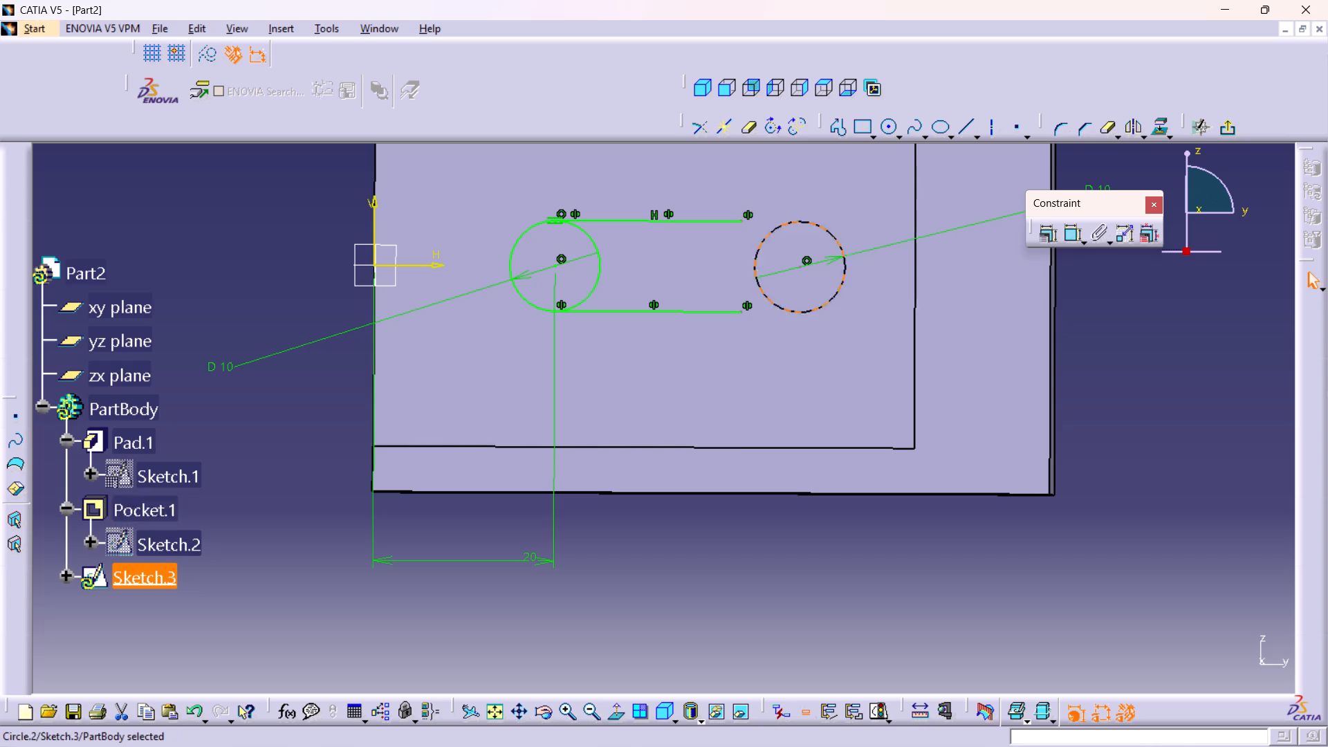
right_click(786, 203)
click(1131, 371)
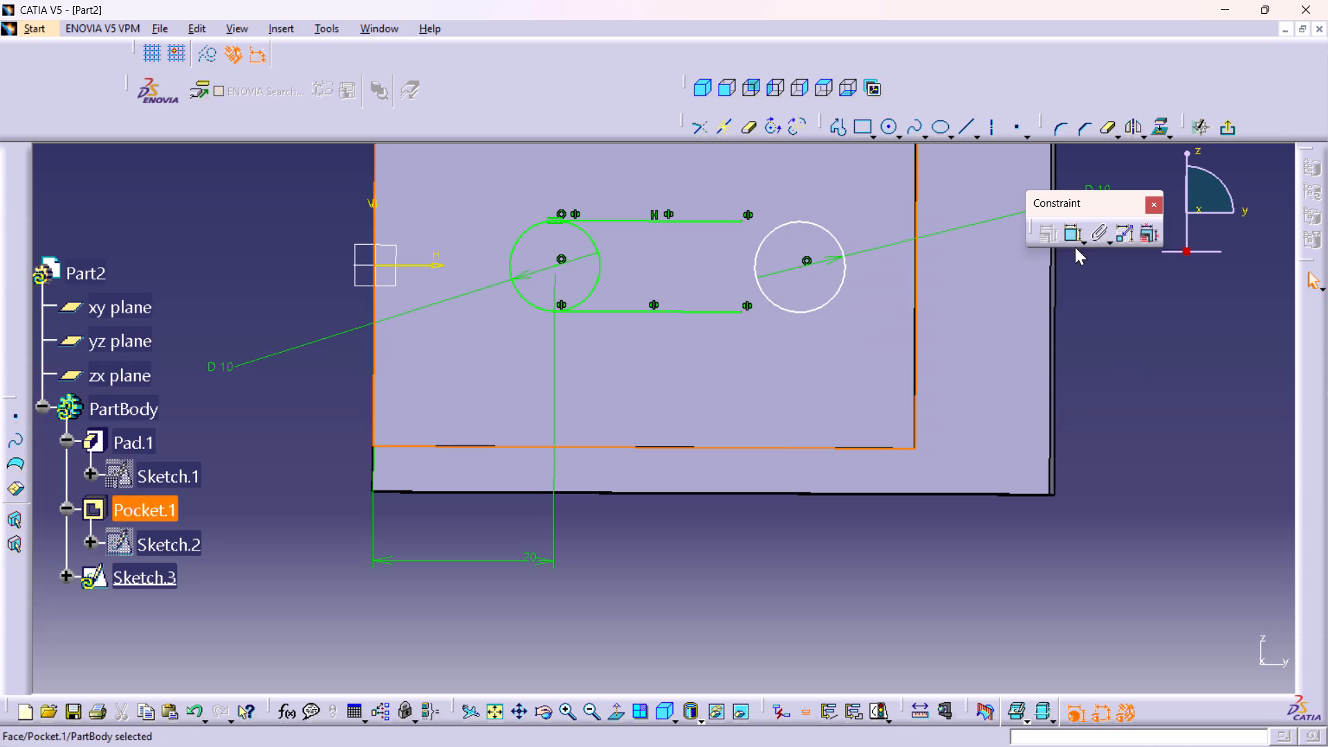
Constrain the upper line's right endpoint to be coincident with the right circle.
double_click(1069, 230)
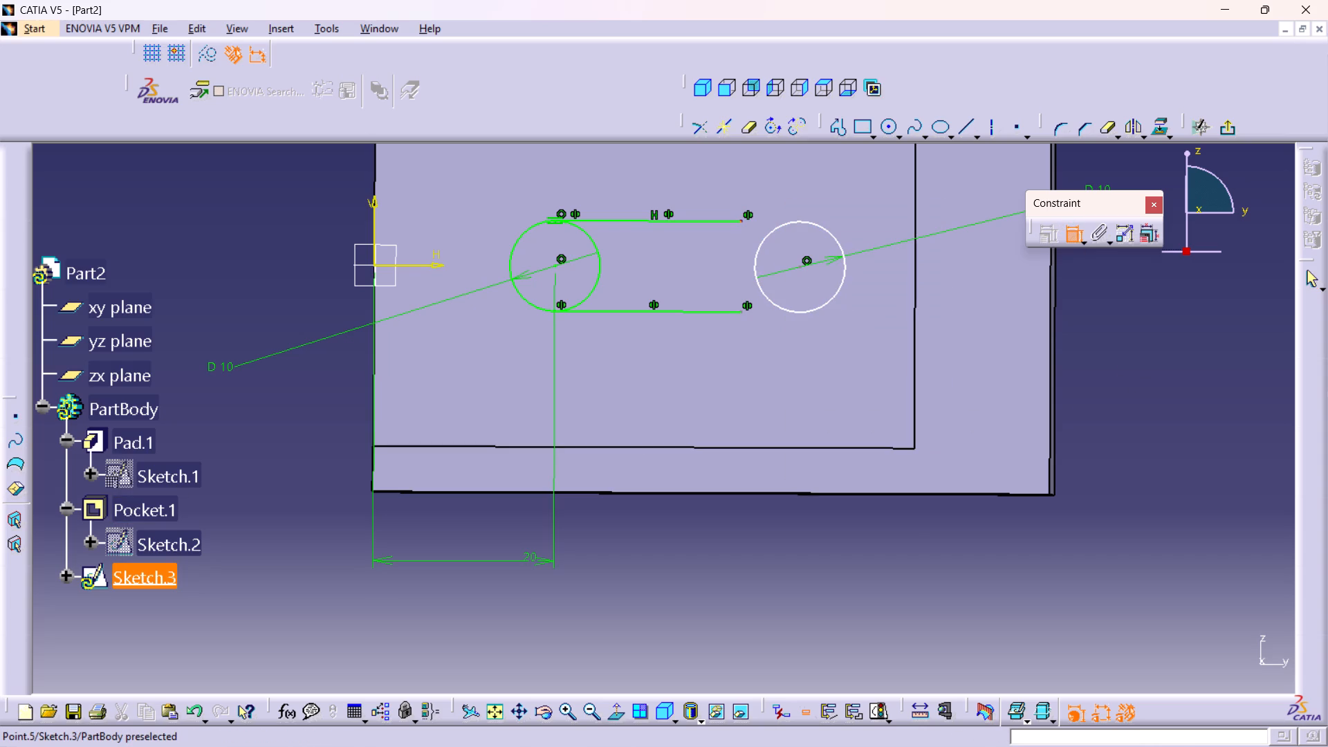
click(744, 219)
click(775, 228)
right_click(795, 198)
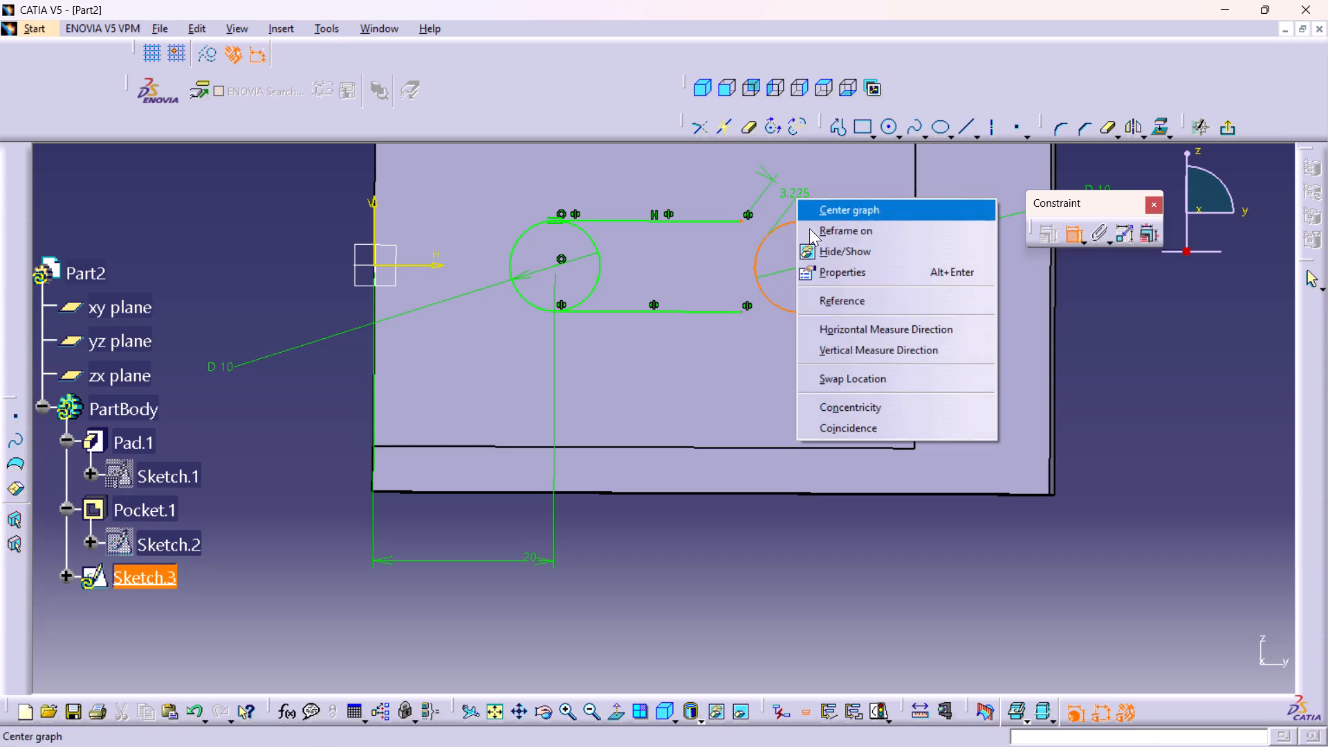
click(866, 425)
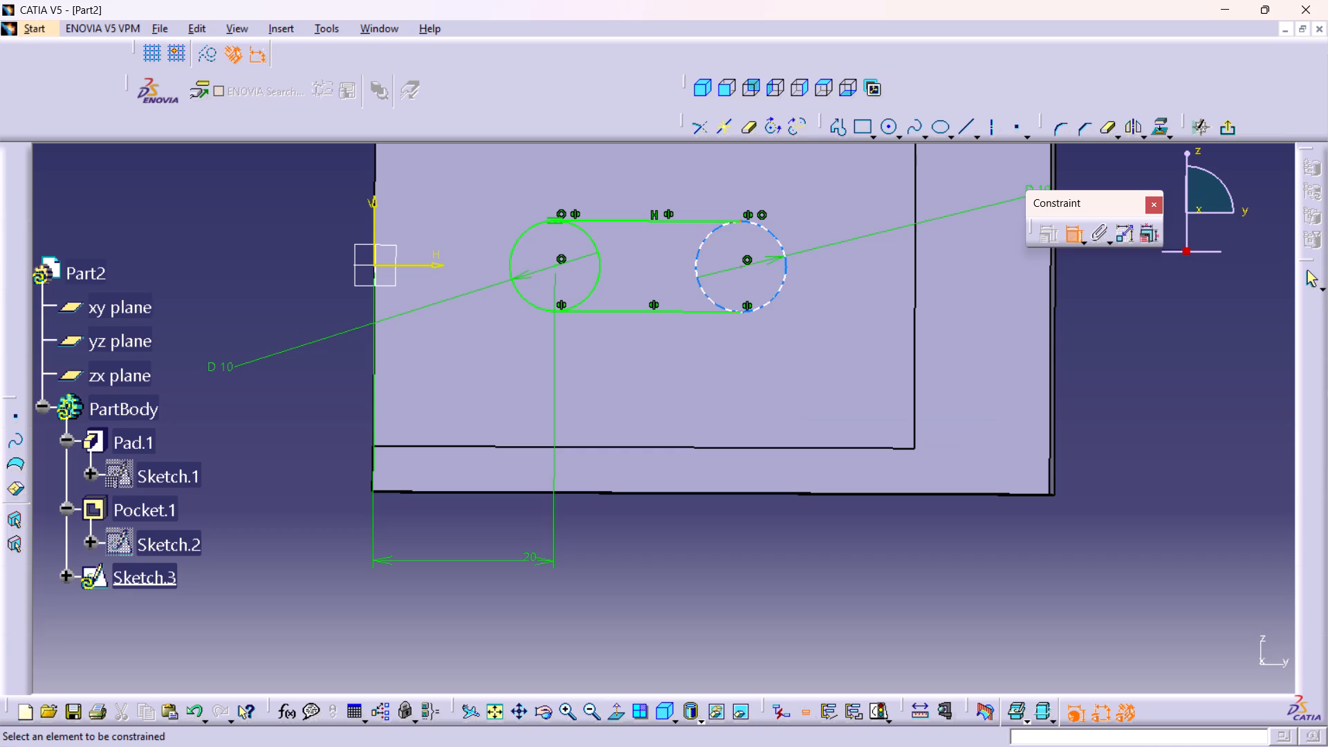
Dimension the length of the slot's lower straight line and set it to 20 mm.
click(630, 315)
click(667, 391)
double_click(662, 389)
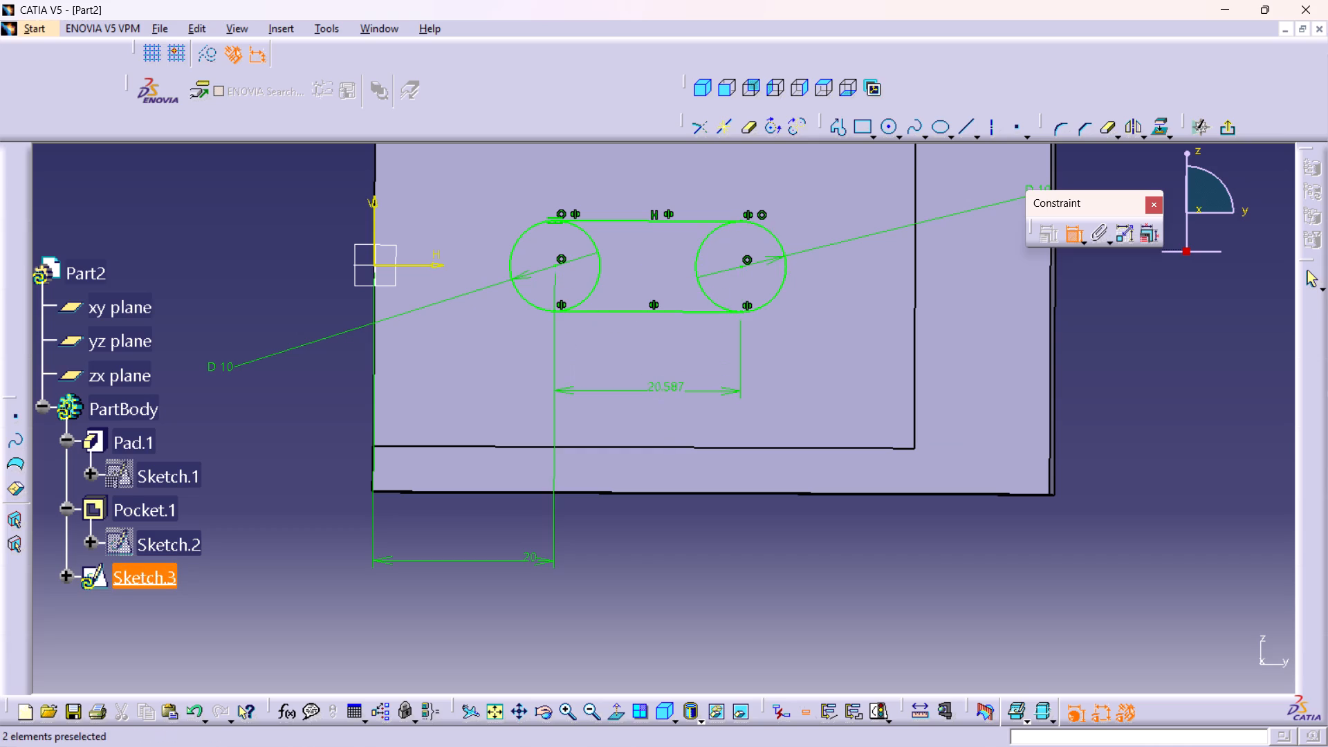
text(20)
key(Return)
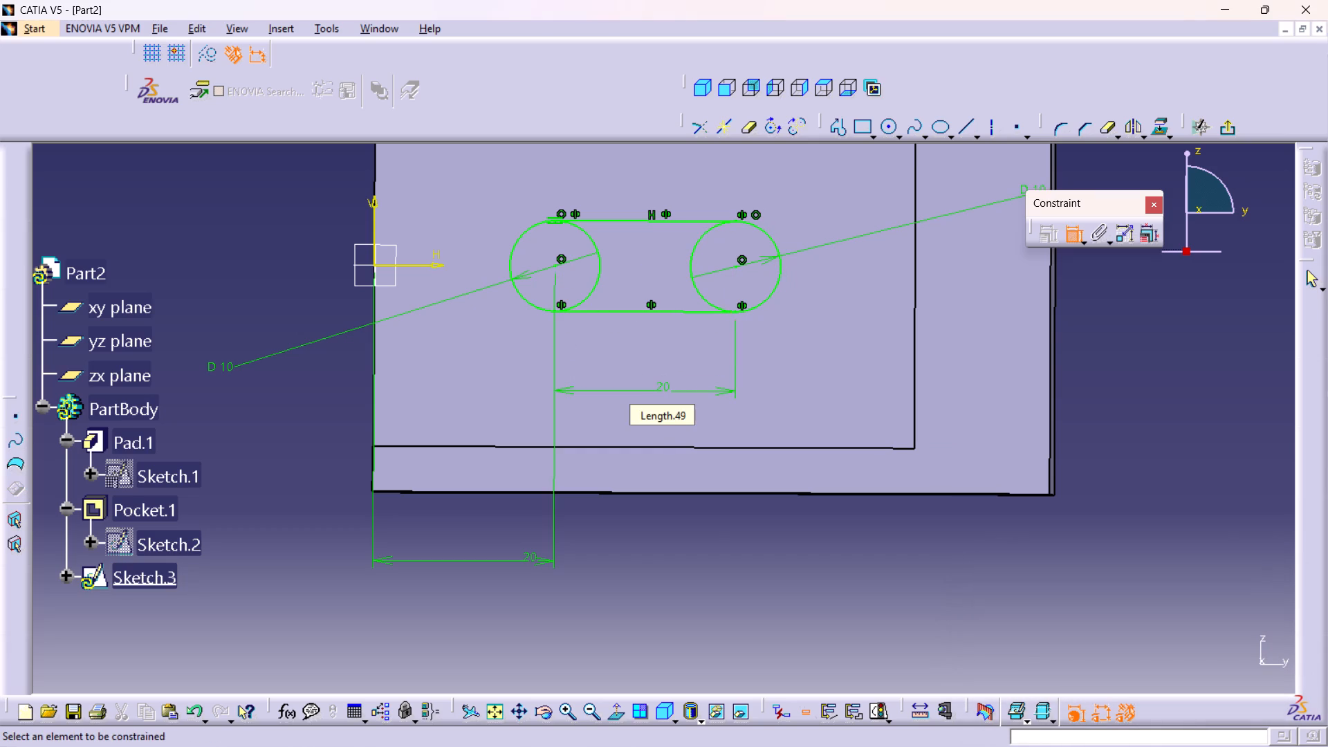
Quick Trim the inner halves of both circles to leave a closed slot outline, and exit the sketch.
middle_drag(839, 397, 839, 371)
right_click(839, 397)
middle_drag(845, 358, 889, 488)
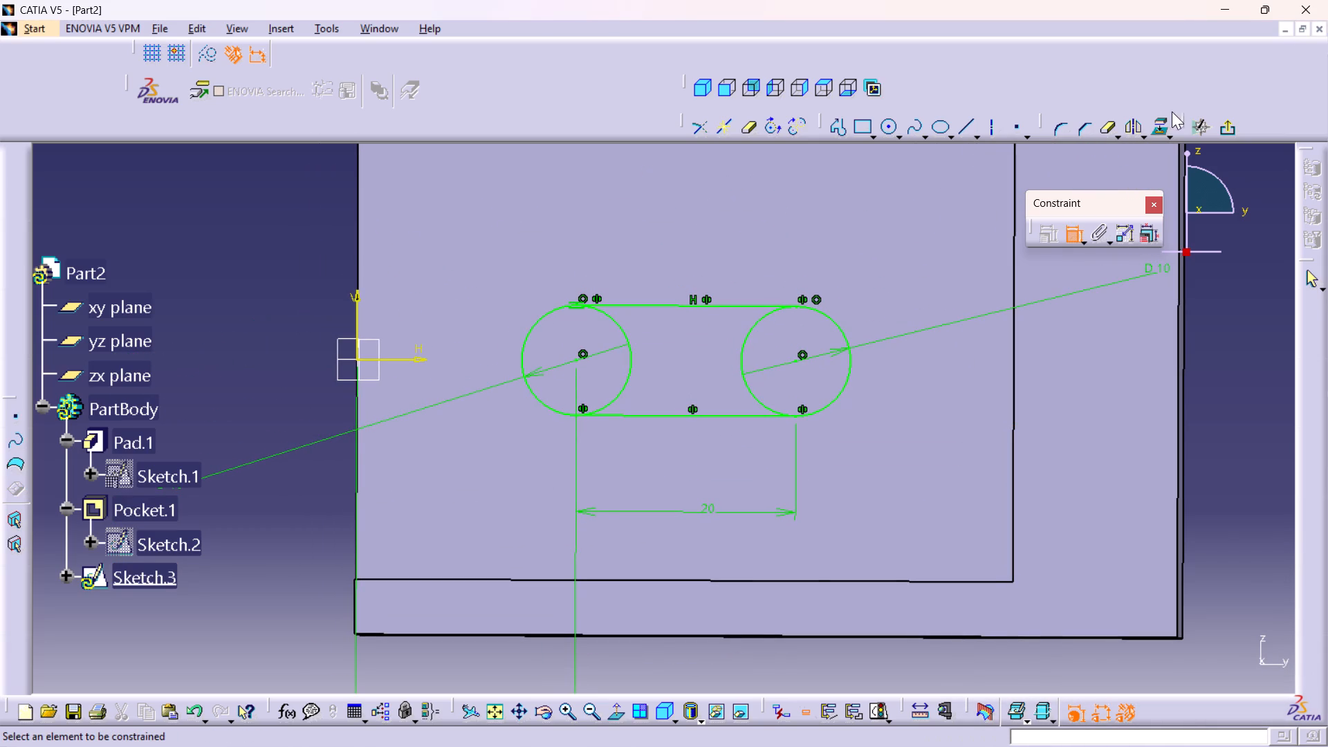
double_click(1111, 126)
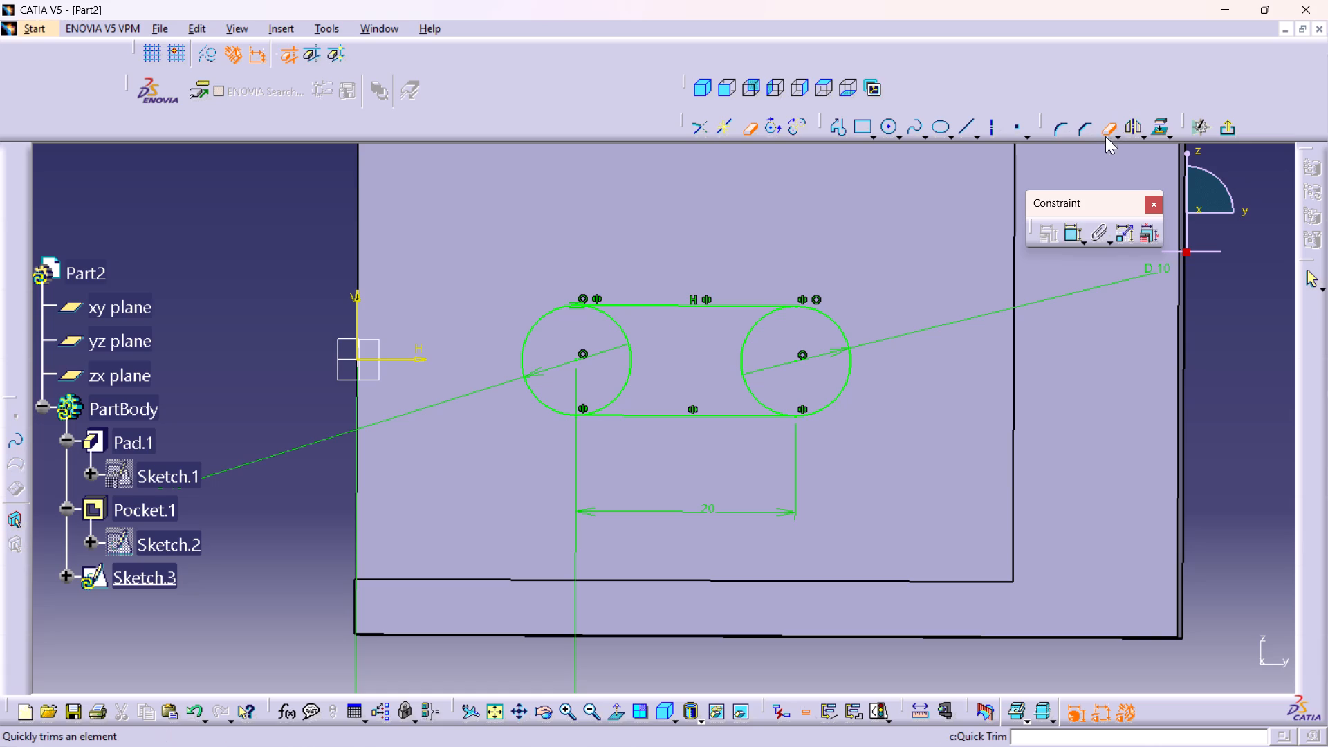
click(745, 338)
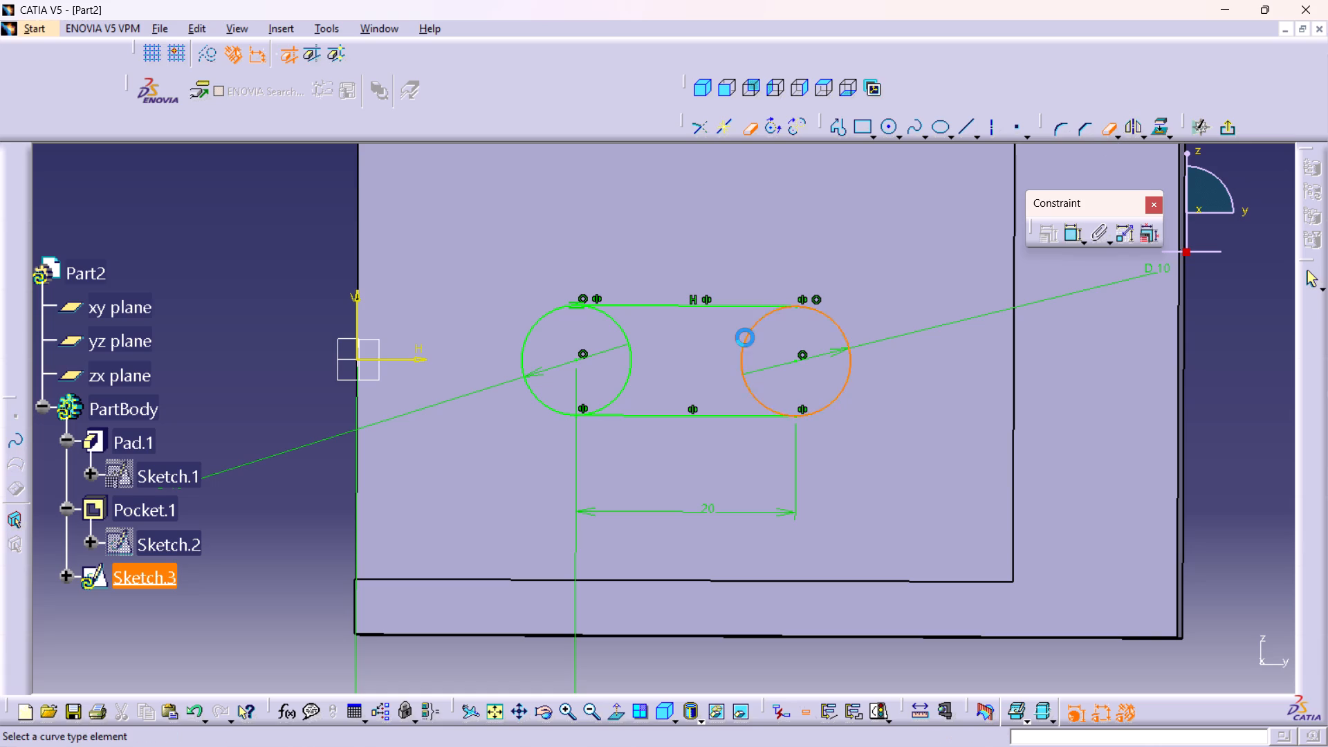
click(630, 356)
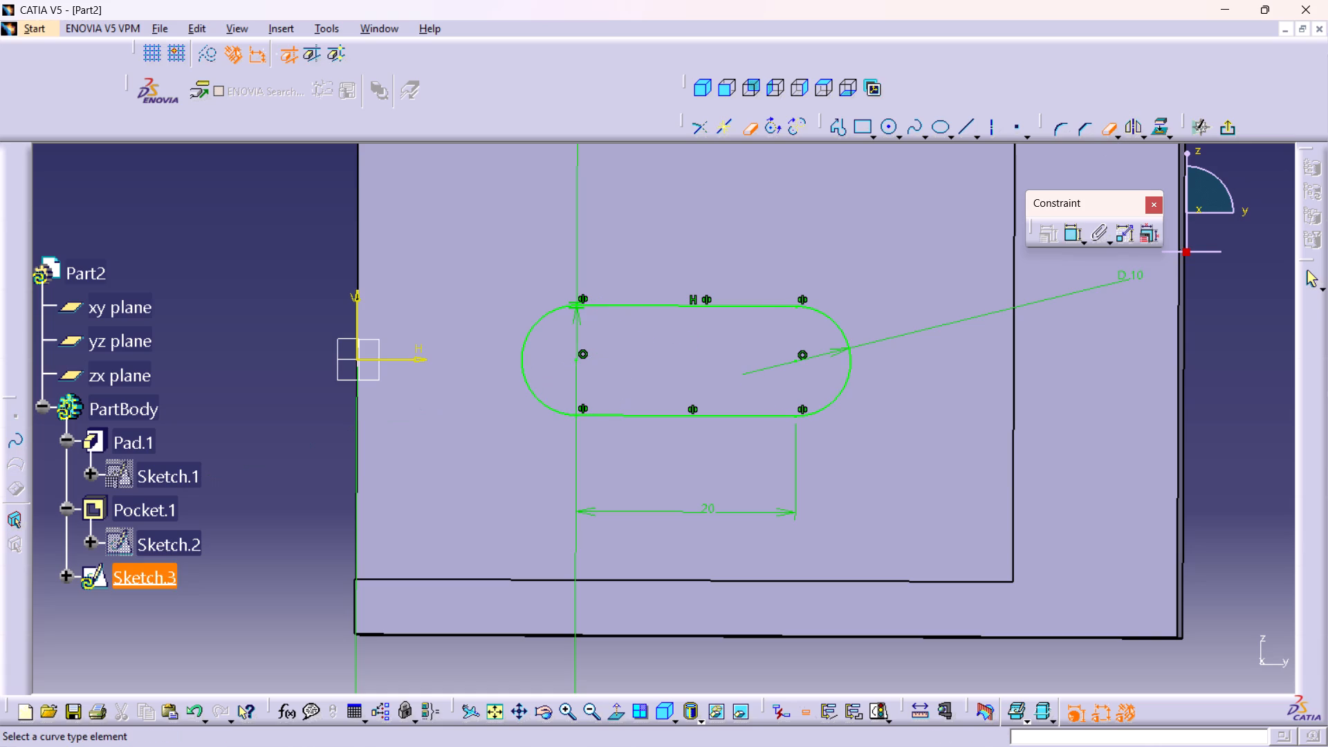
middle_drag(957, 410, 1006, 492)
right_click(959, 408)
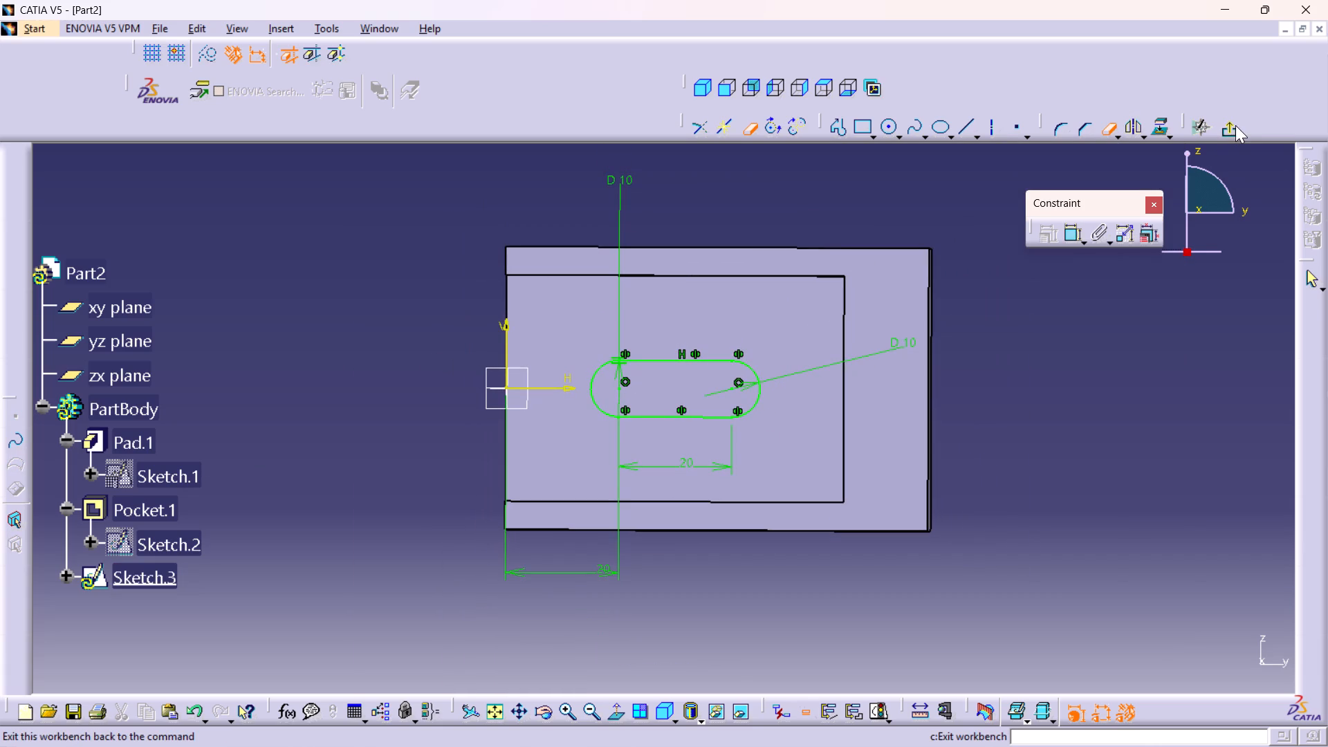
click(1235, 125)
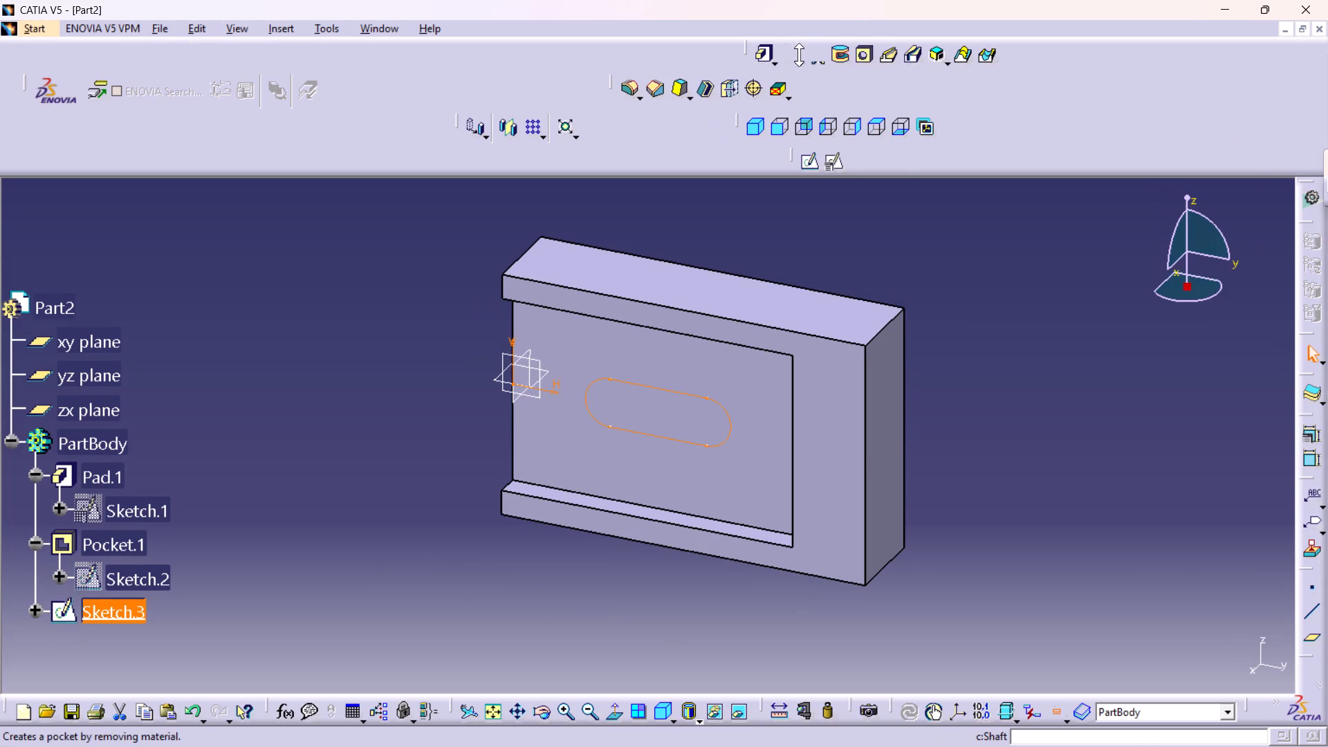
Cut the slot profile through the pad as a pocket with the limit type Up to last.
click(795, 60)
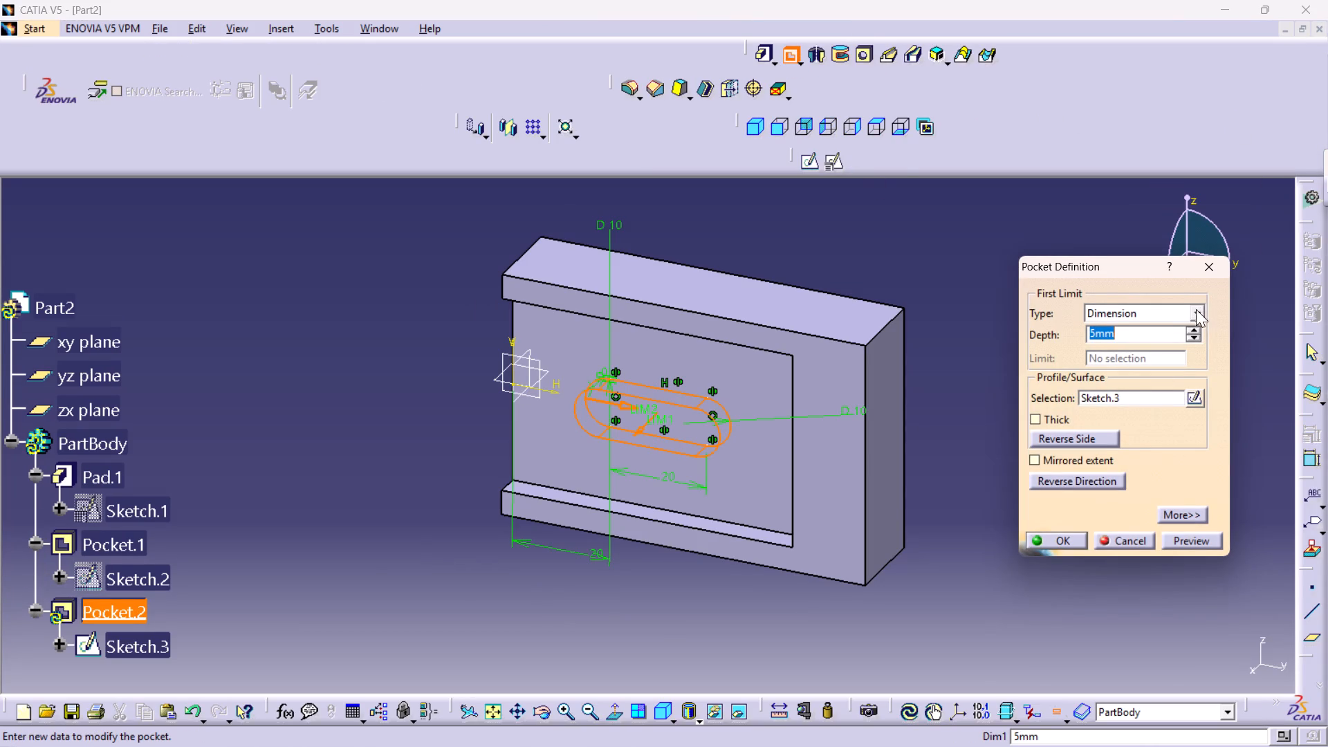
click(1191, 311)
click(1126, 356)
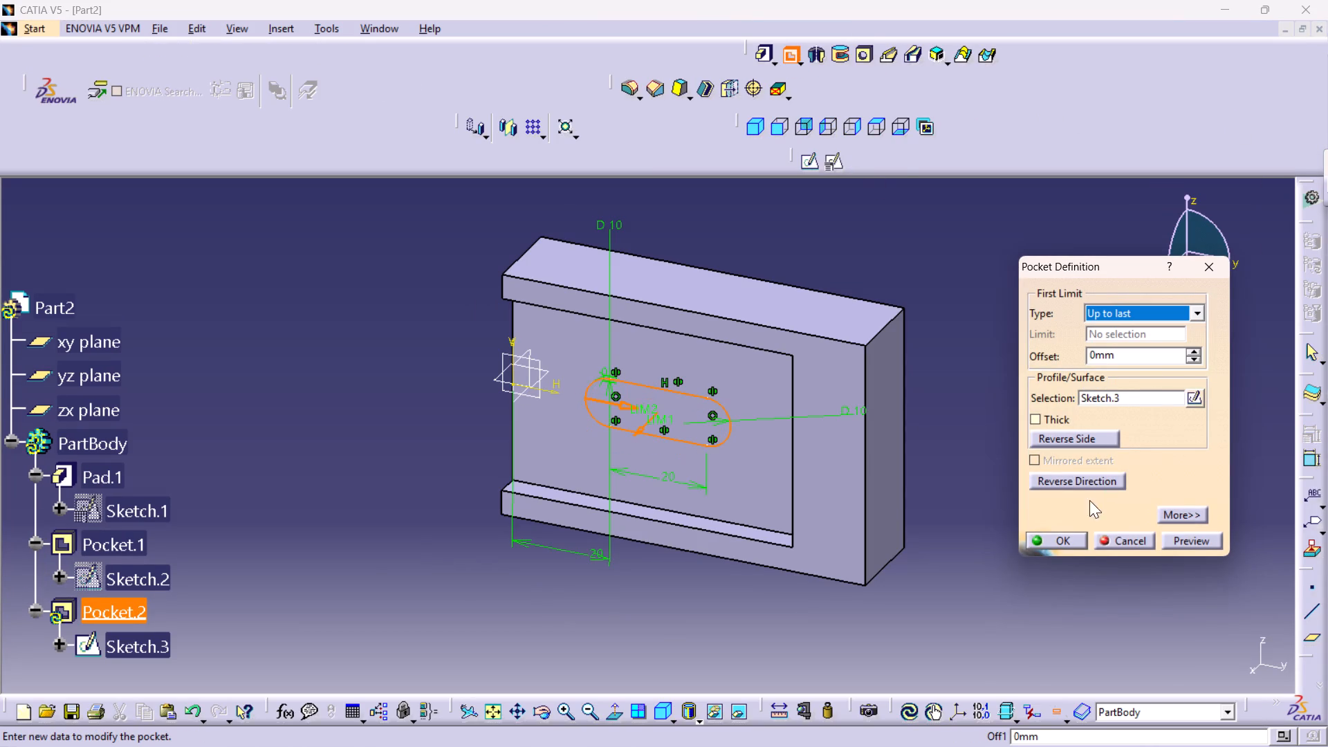
click(1058, 546)
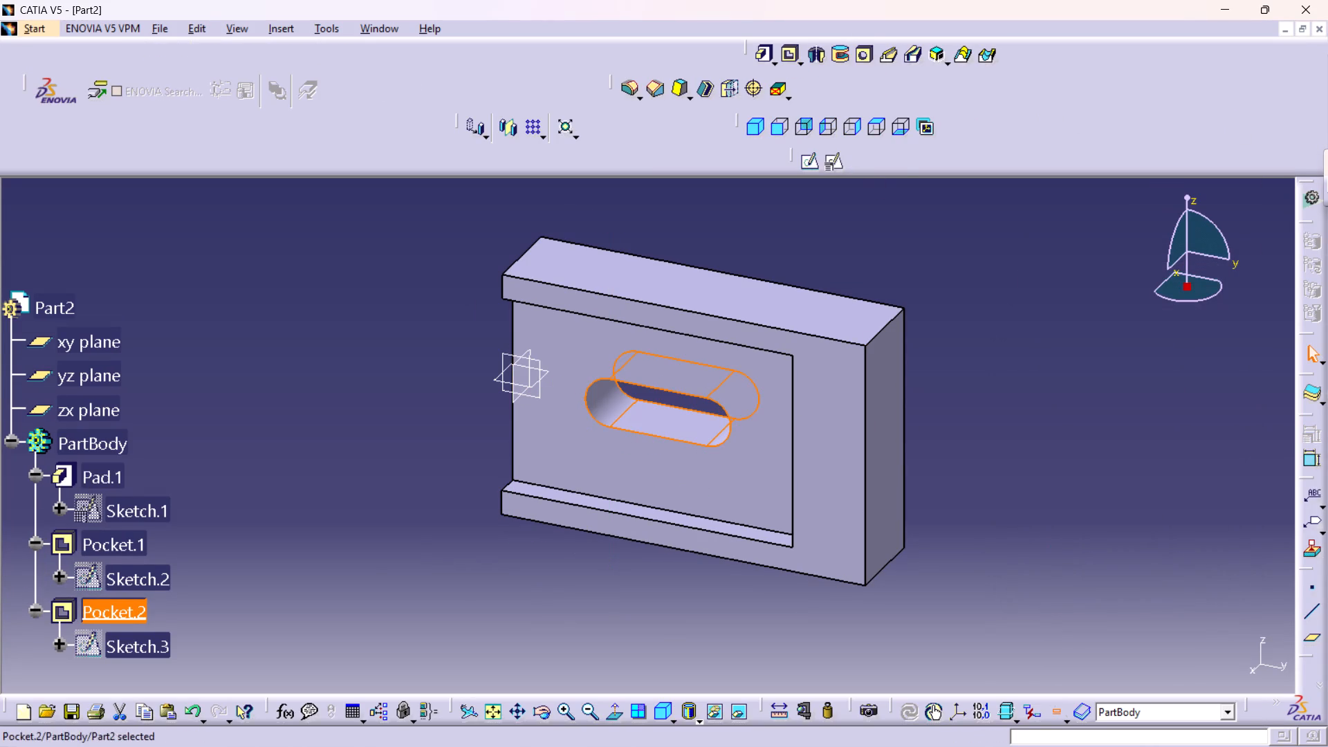
click(1022, 432)
Start a new sketch on the yz plane.
middle_drag(553, 481, 771, 445)
right_drag(553, 480, 771, 445)
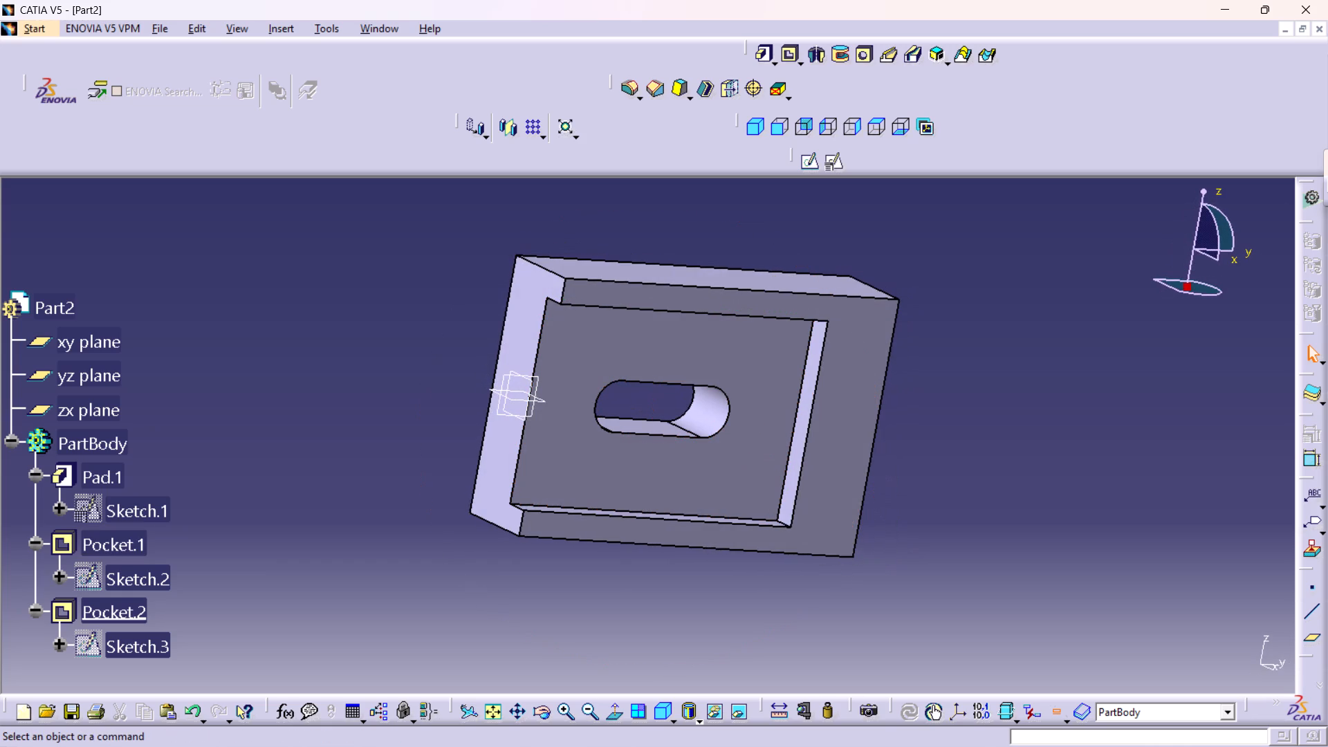
click(500, 416)
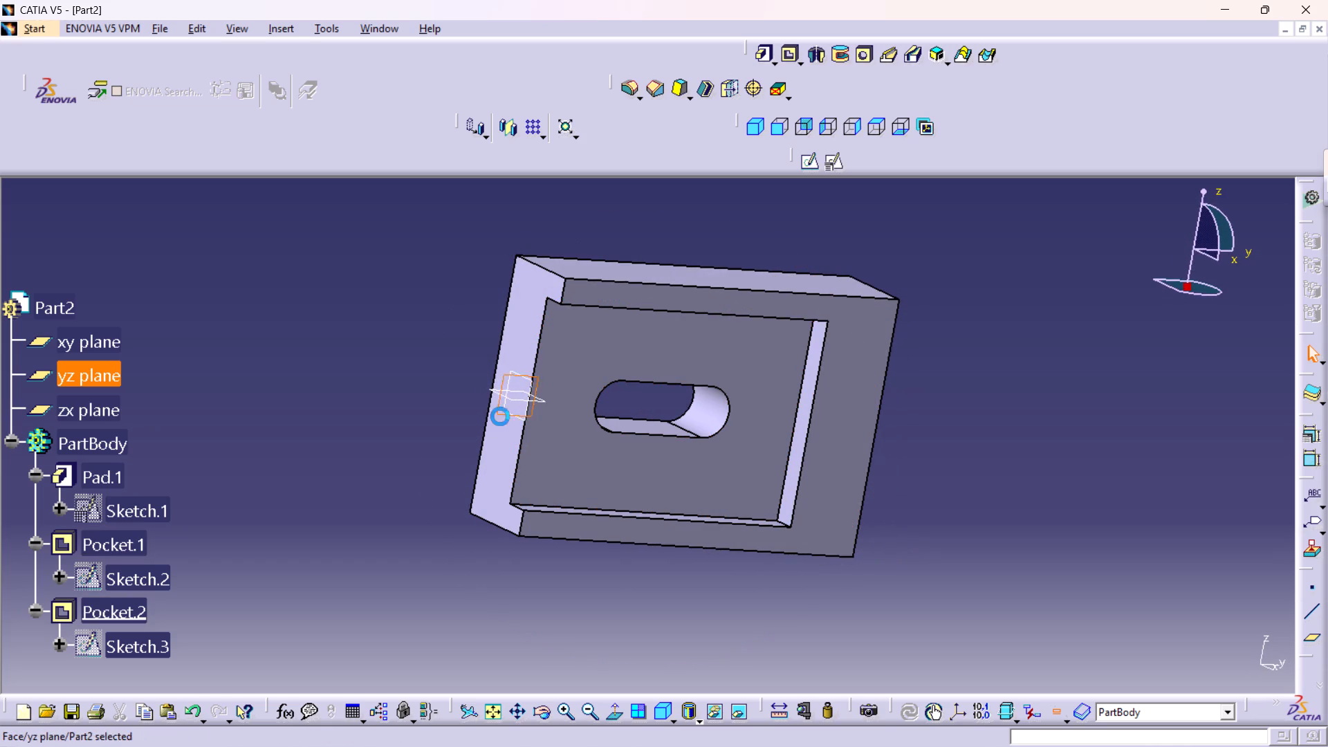
click(806, 164)
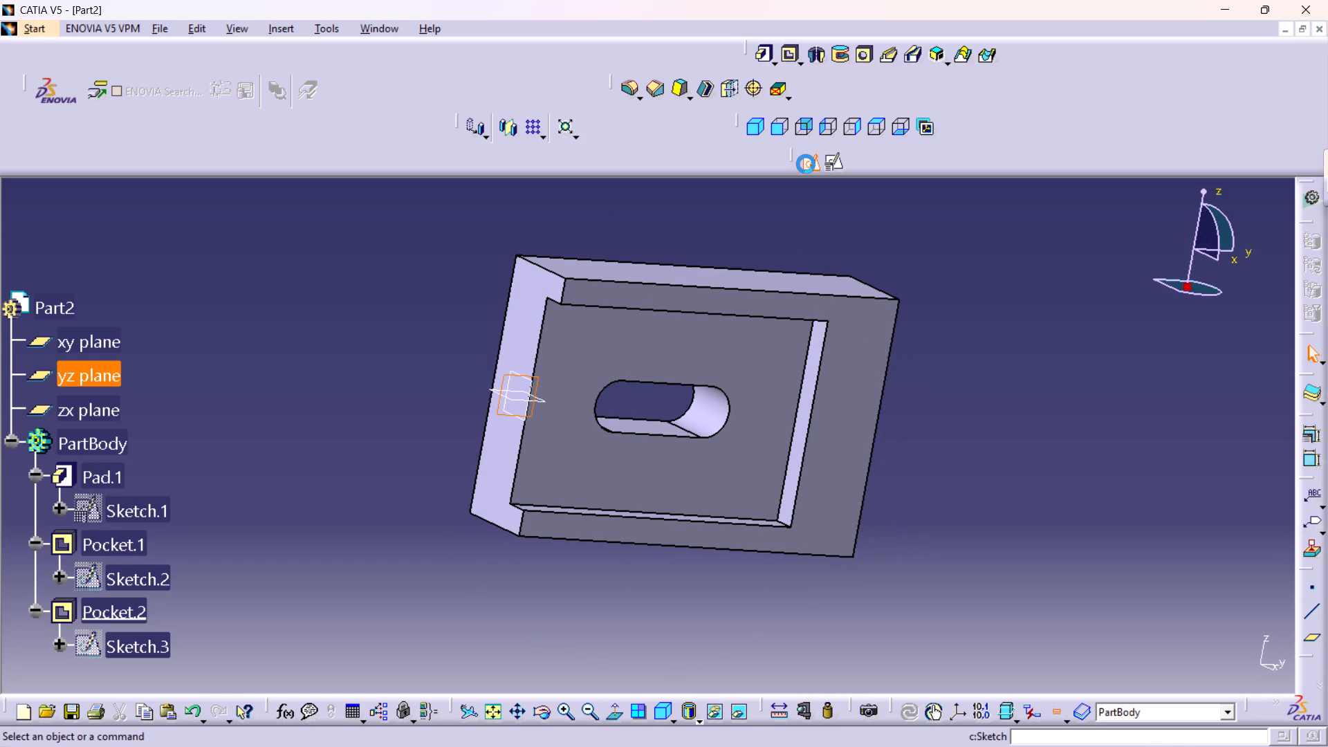
middle_drag(523, 463, 742, 484)
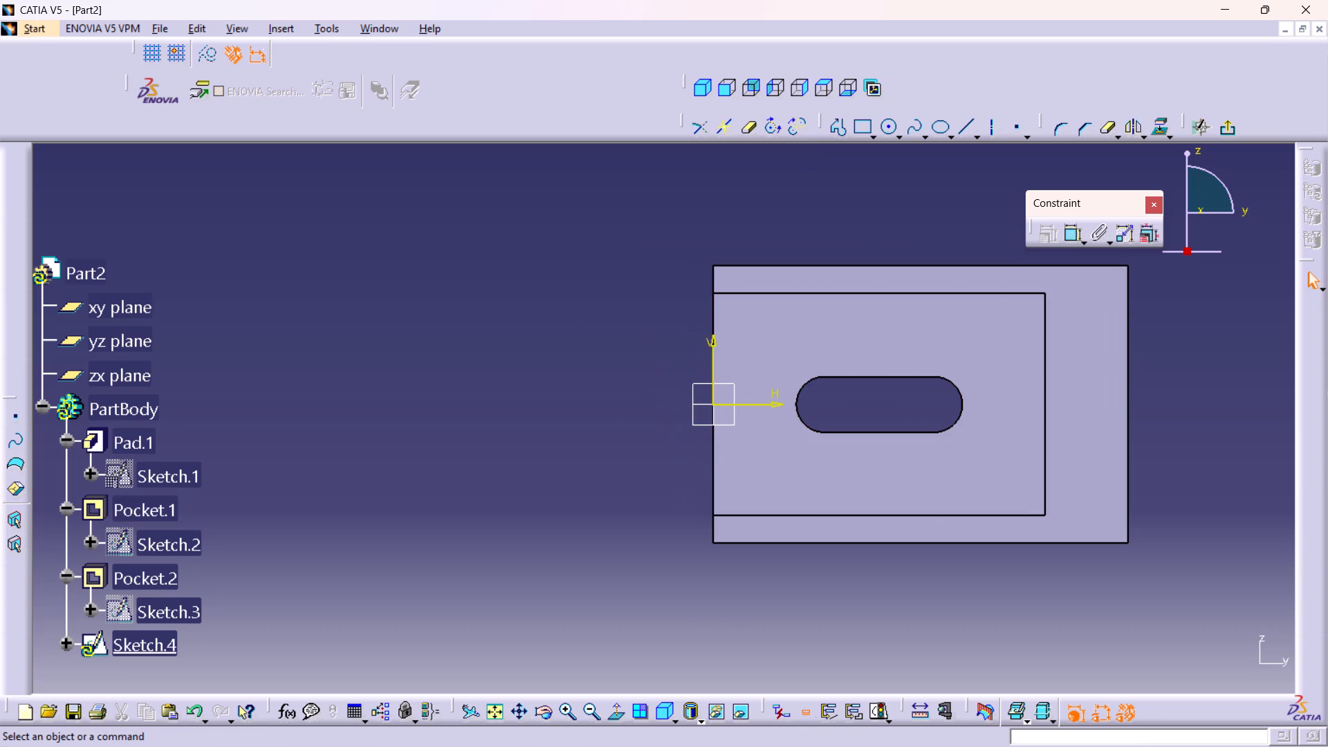
Draw a circle outside the pad, beyond its left edge and above the sketch's horizontal axis.
double_click(892, 124)
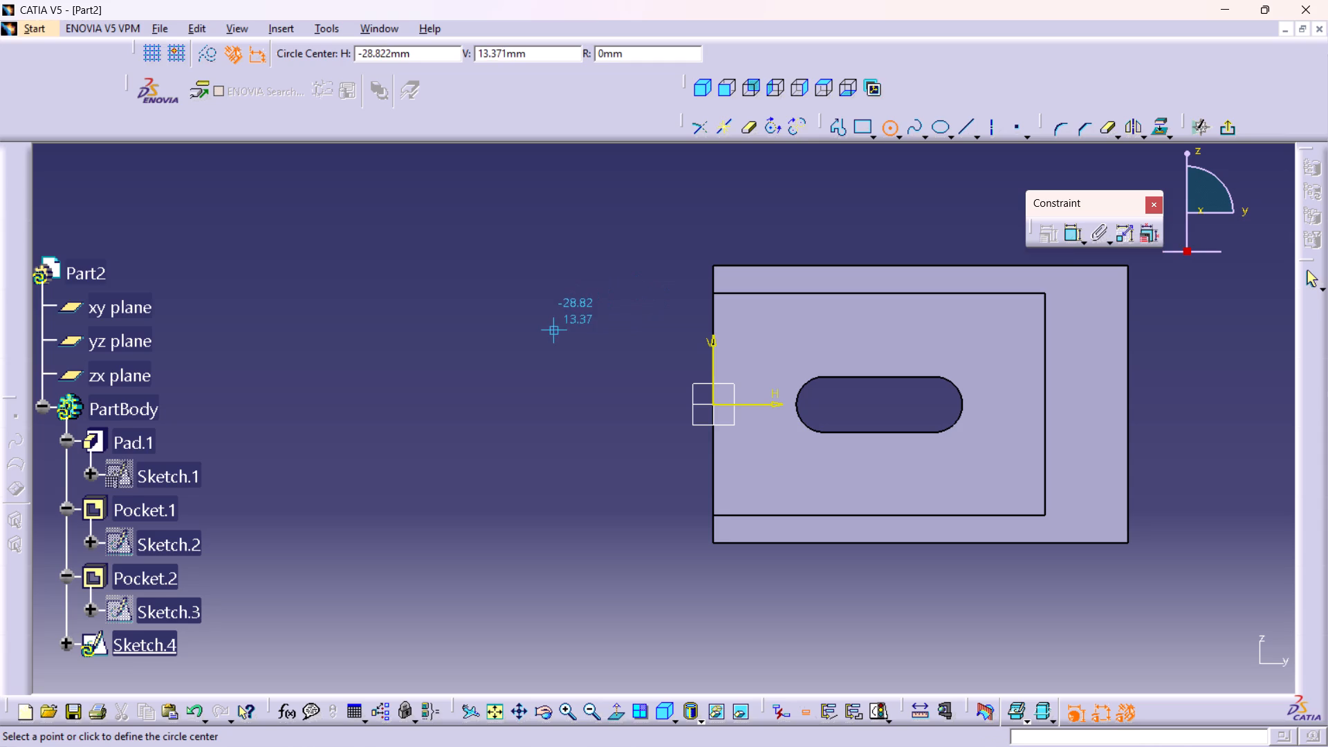
click(557, 313)
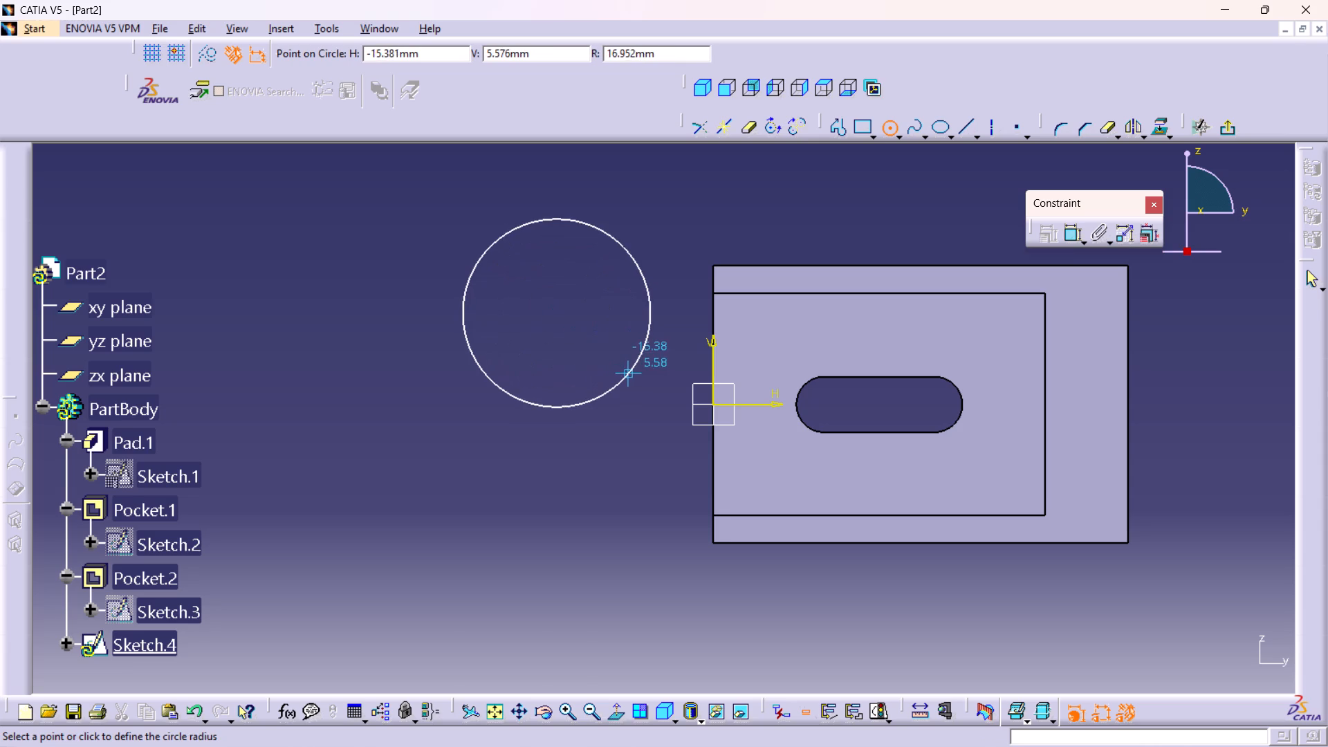
click(624, 343)
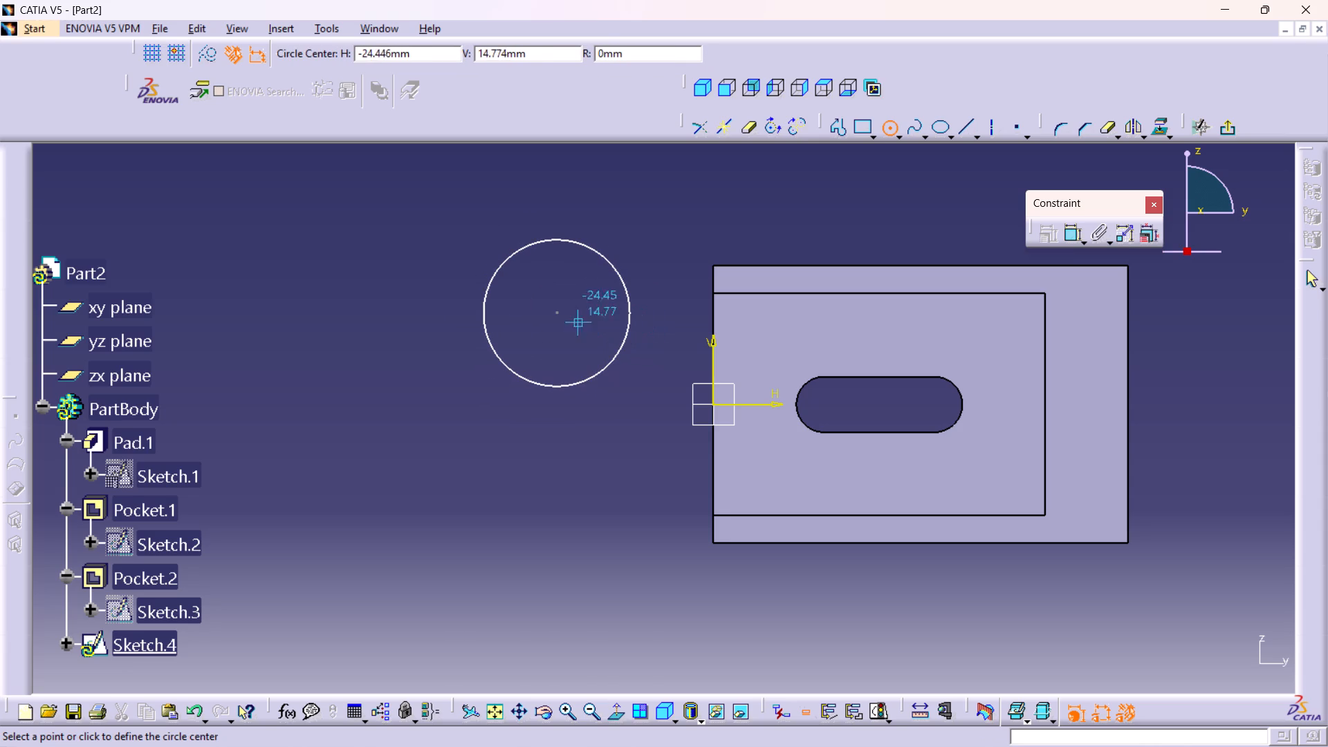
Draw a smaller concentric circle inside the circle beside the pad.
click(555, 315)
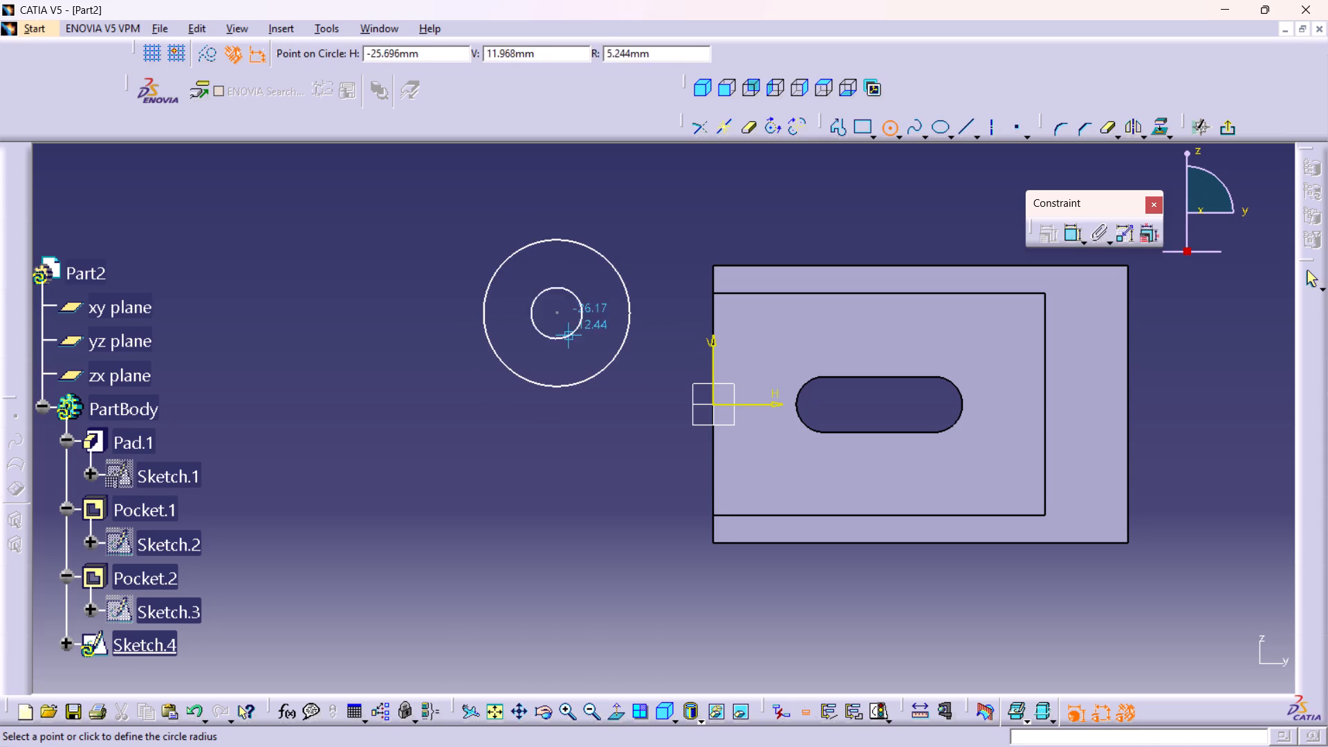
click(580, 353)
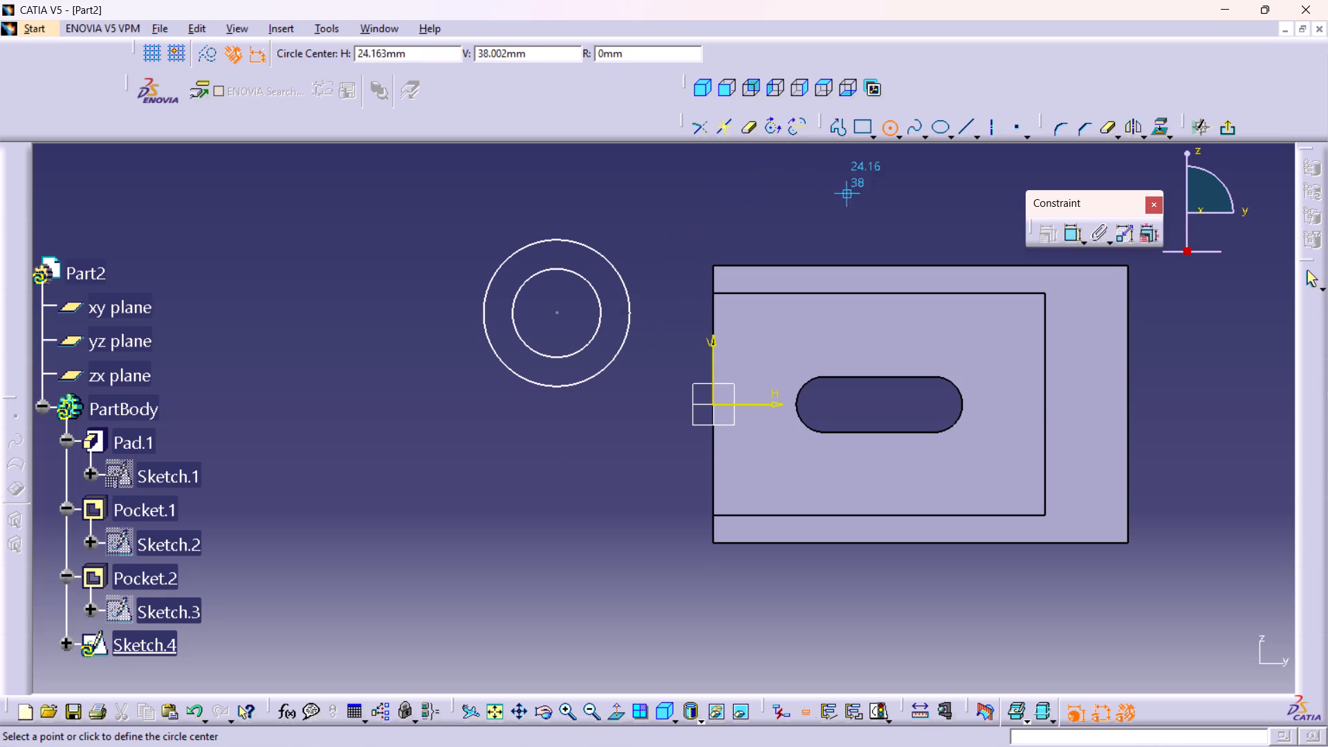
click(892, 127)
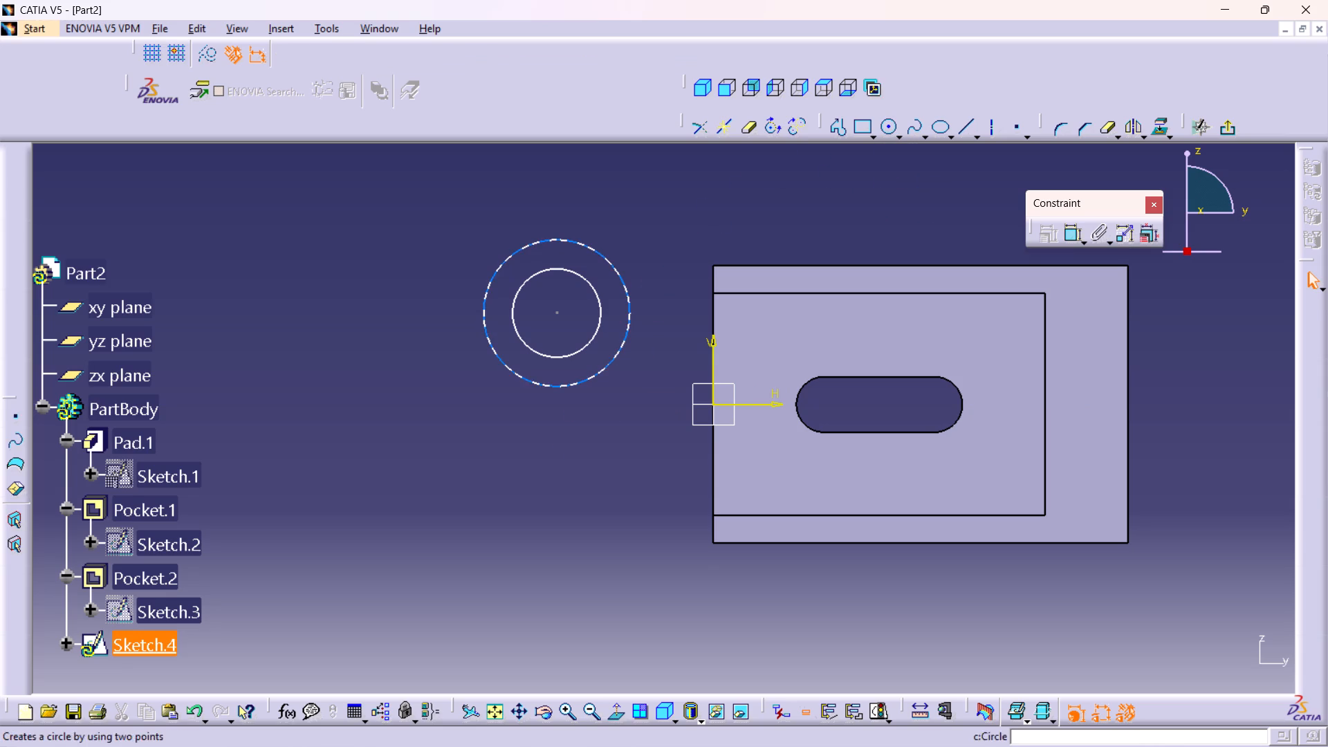
Delete both concentric circles from the sketch.
right_click(621, 353)
click(662, 585)
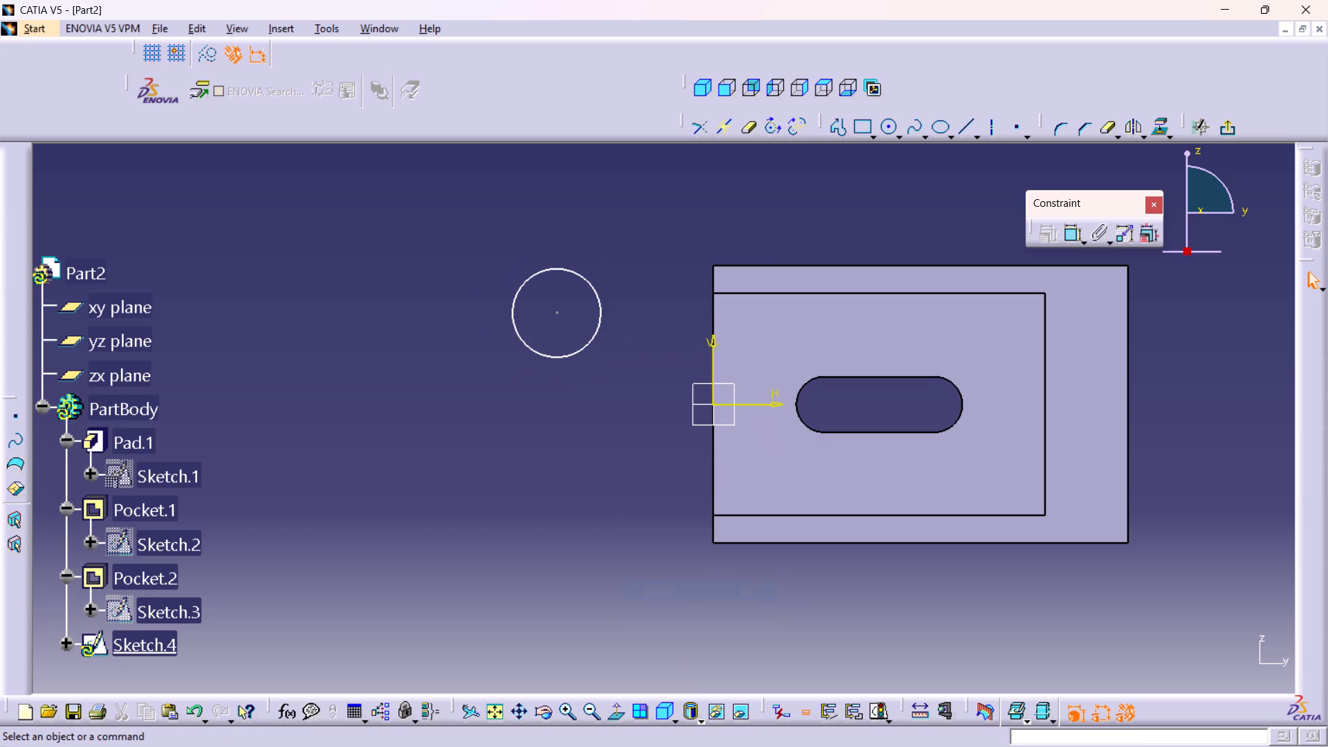
right_click(592, 335)
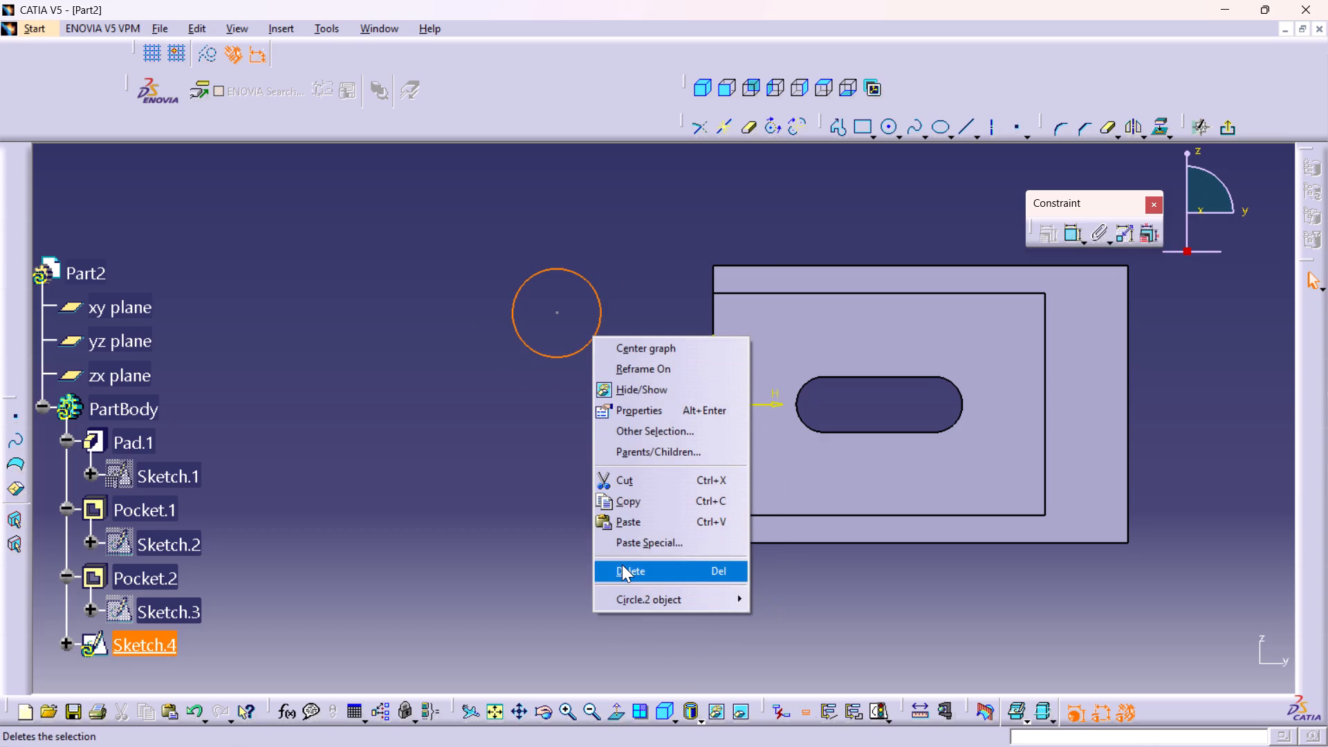
click(622, 564)
Draw two concentric circles beyond the pad's left edge, centred about H -27.1, V 8.2 mm, the outer one about 11.2 mm in radius.
double_click(890, 129)
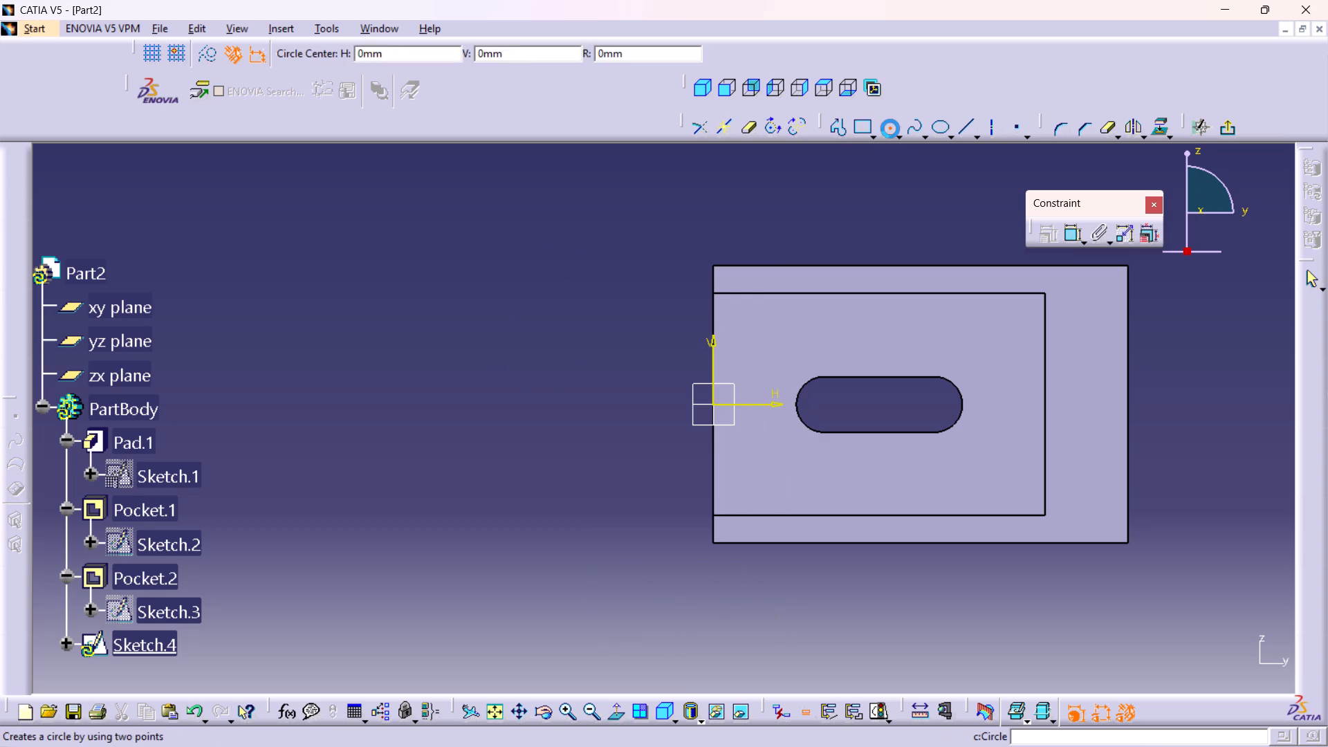
click(563, 357)
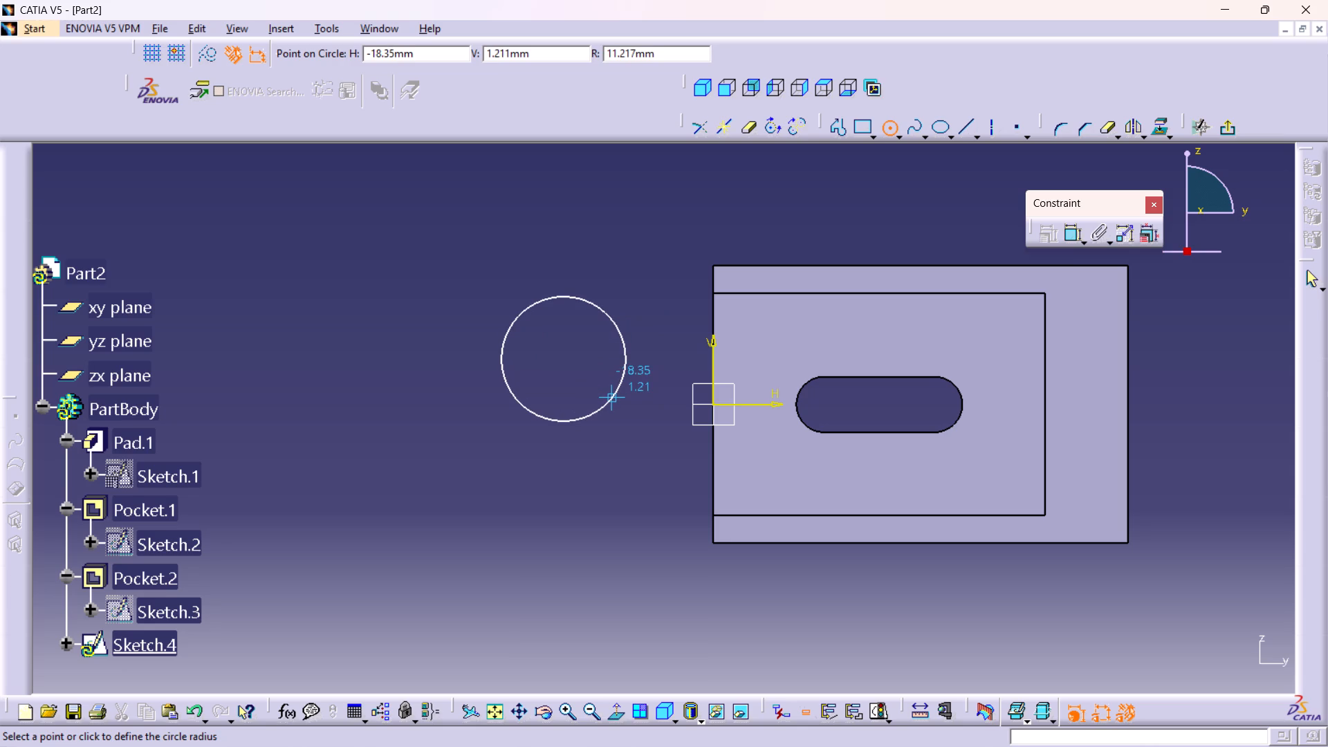
click(610, 396)
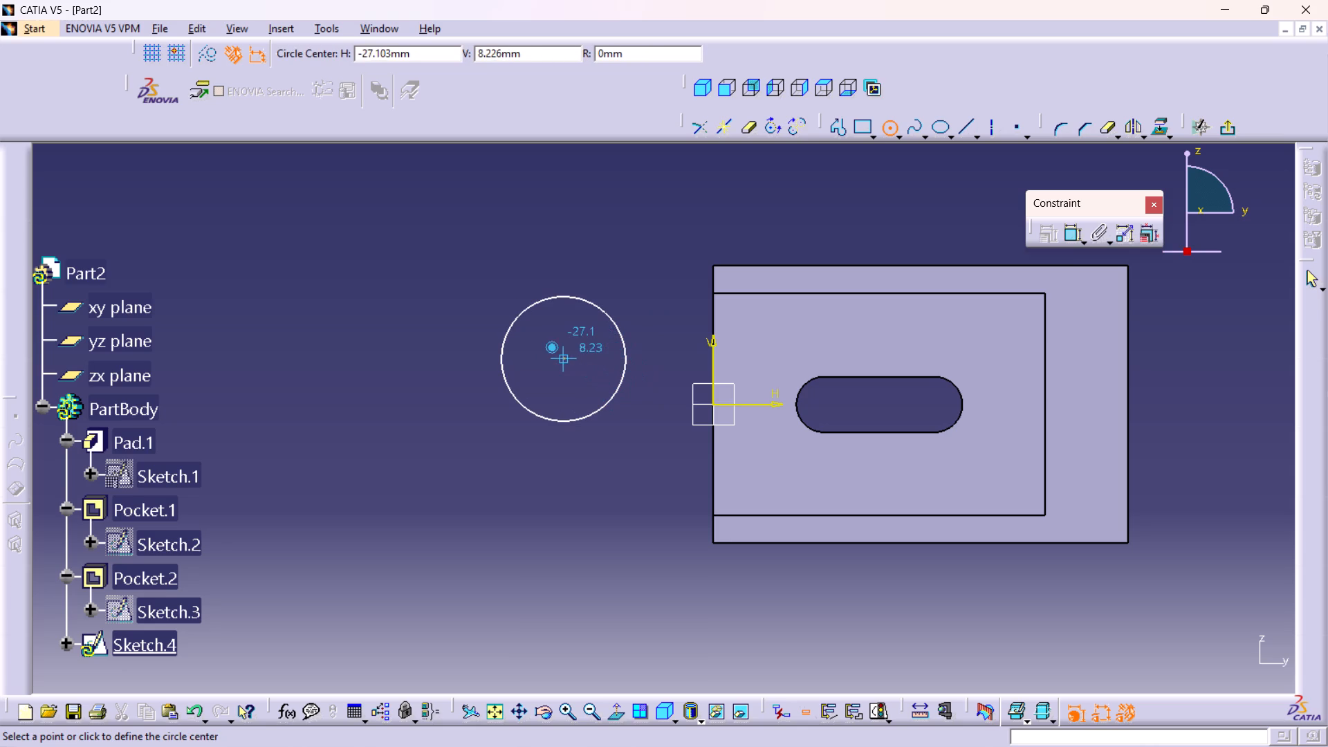
click(564, 357)
click(589, 381)
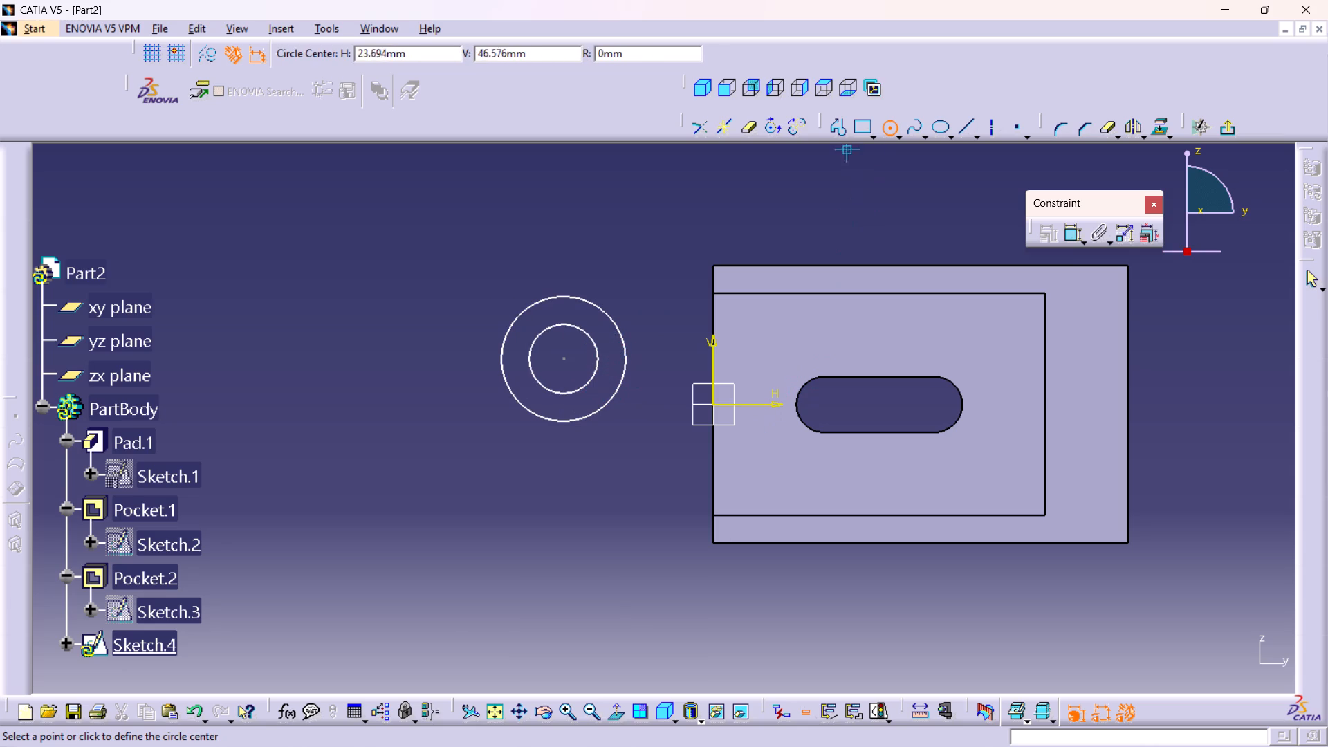
Draw an open three-sided profile over the circles, about 30 mm wide with 17 mm vertical sides ending level with the circle centre.
double_click(837, 133)
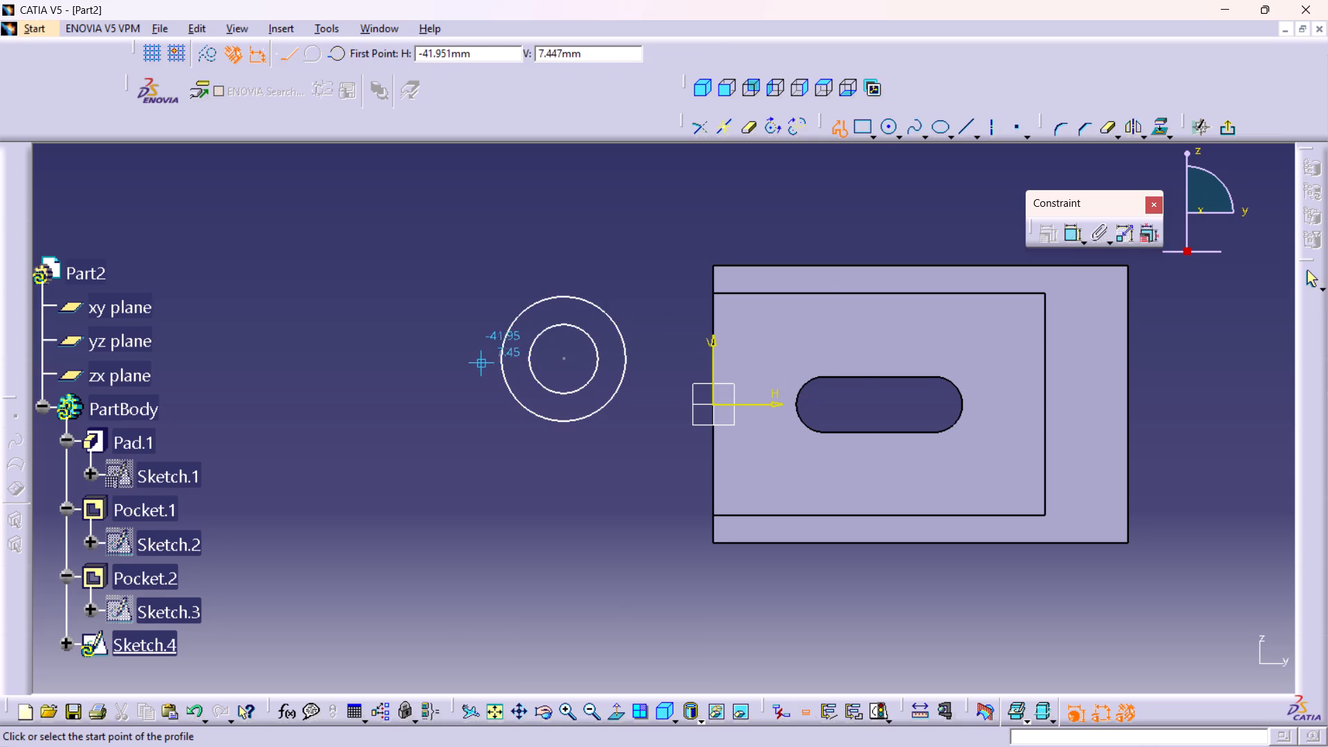
click(481, 355)
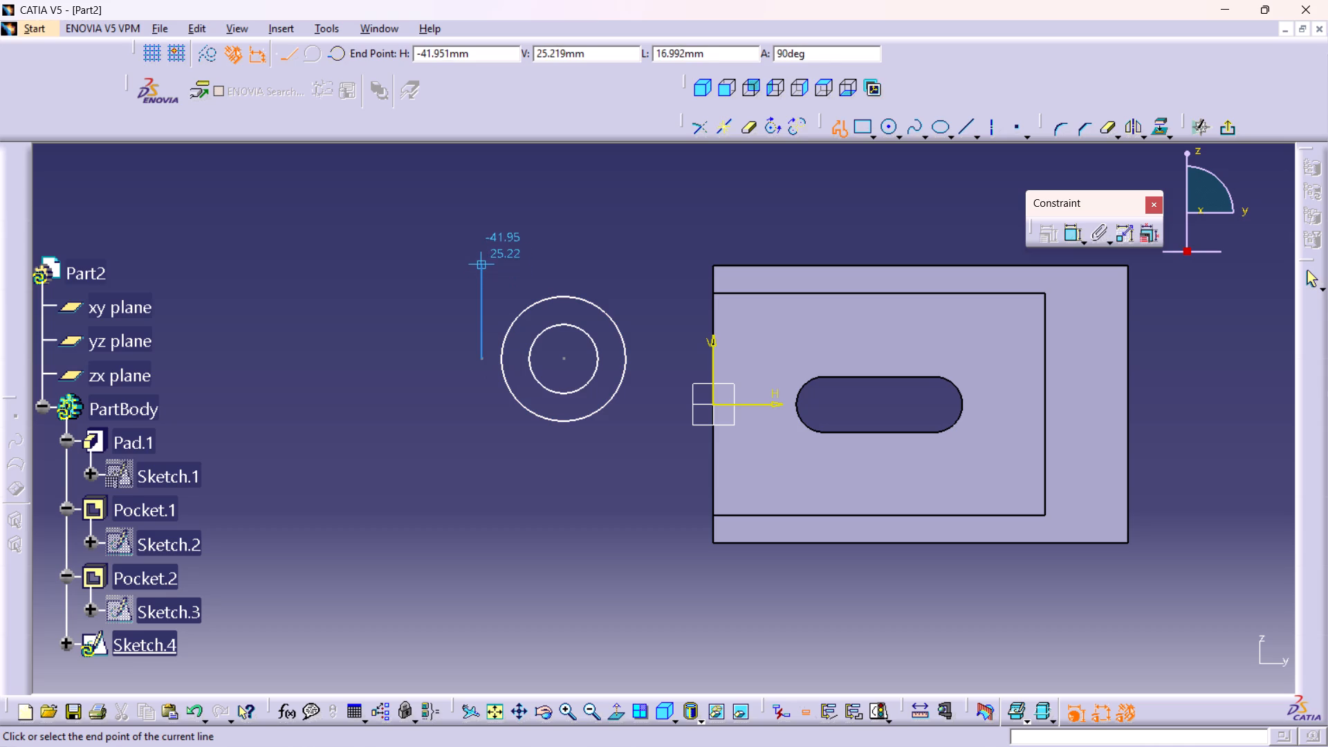
click(486, 262)
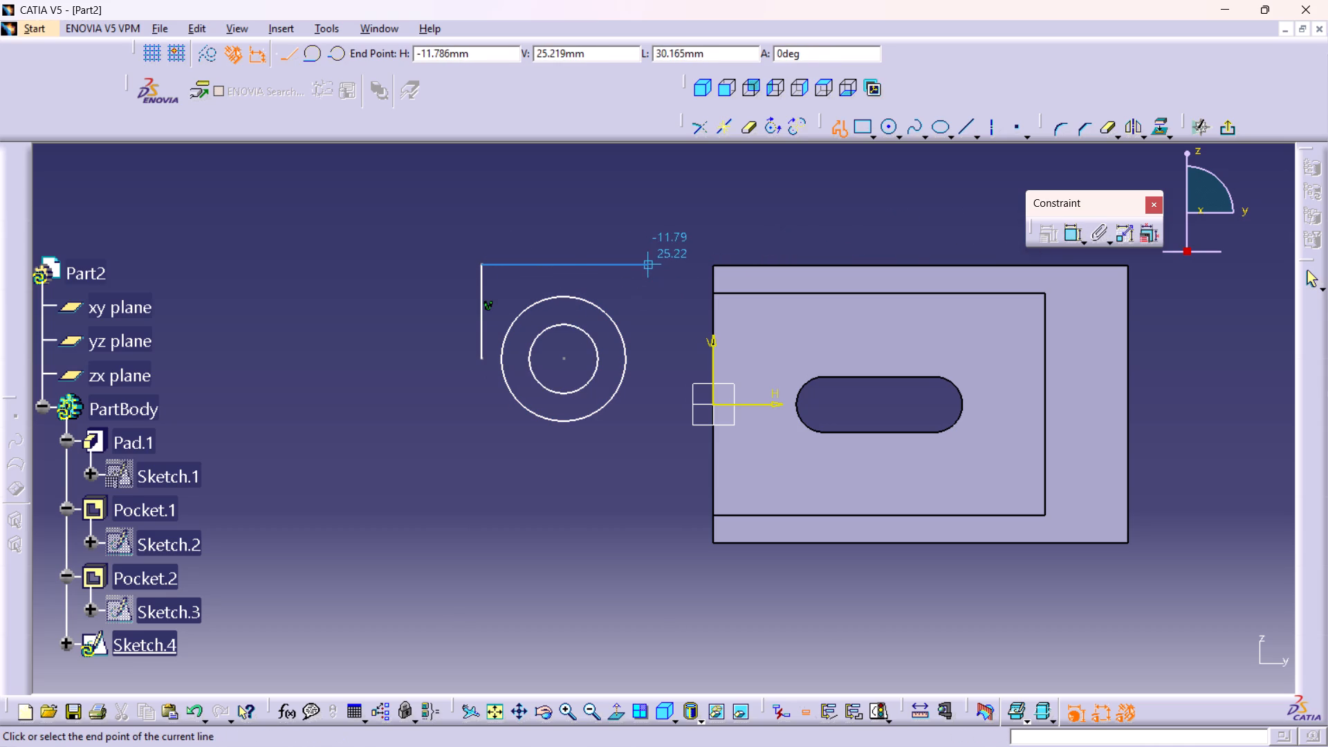
click(648, 266)
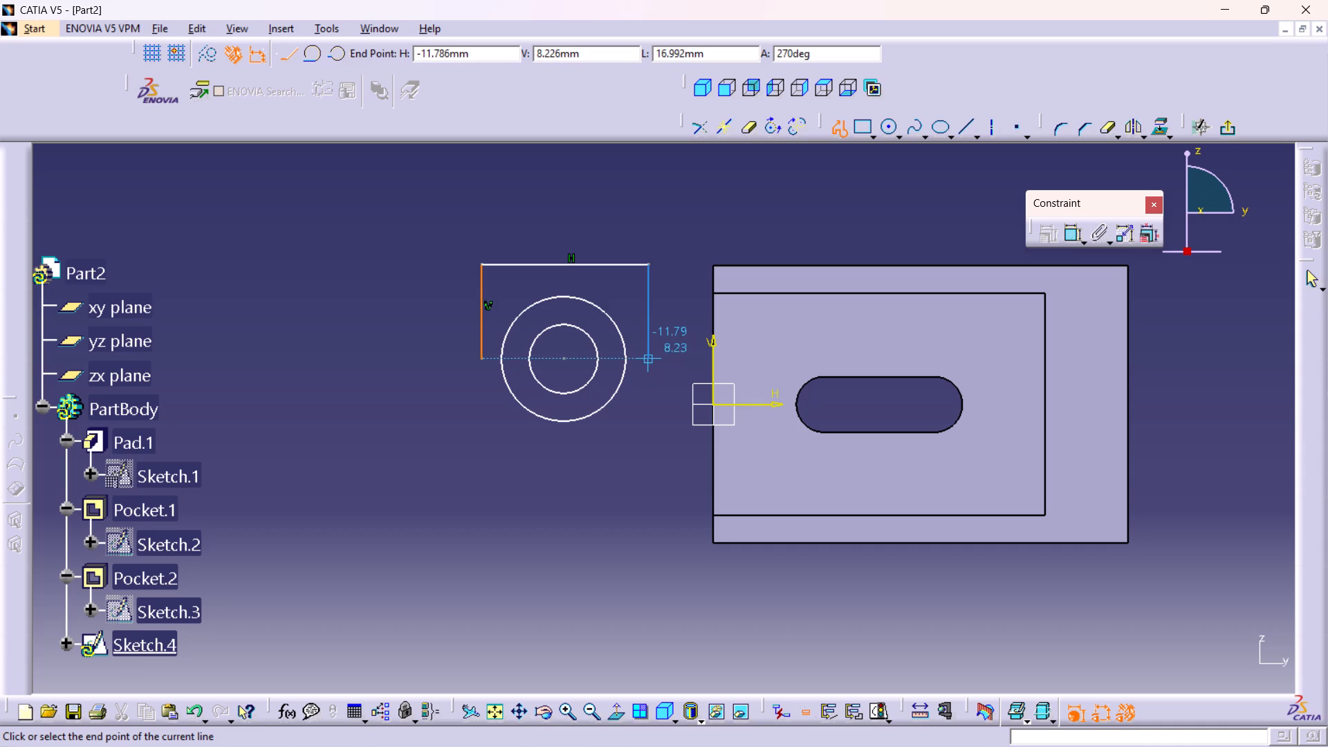
click(651, 356)
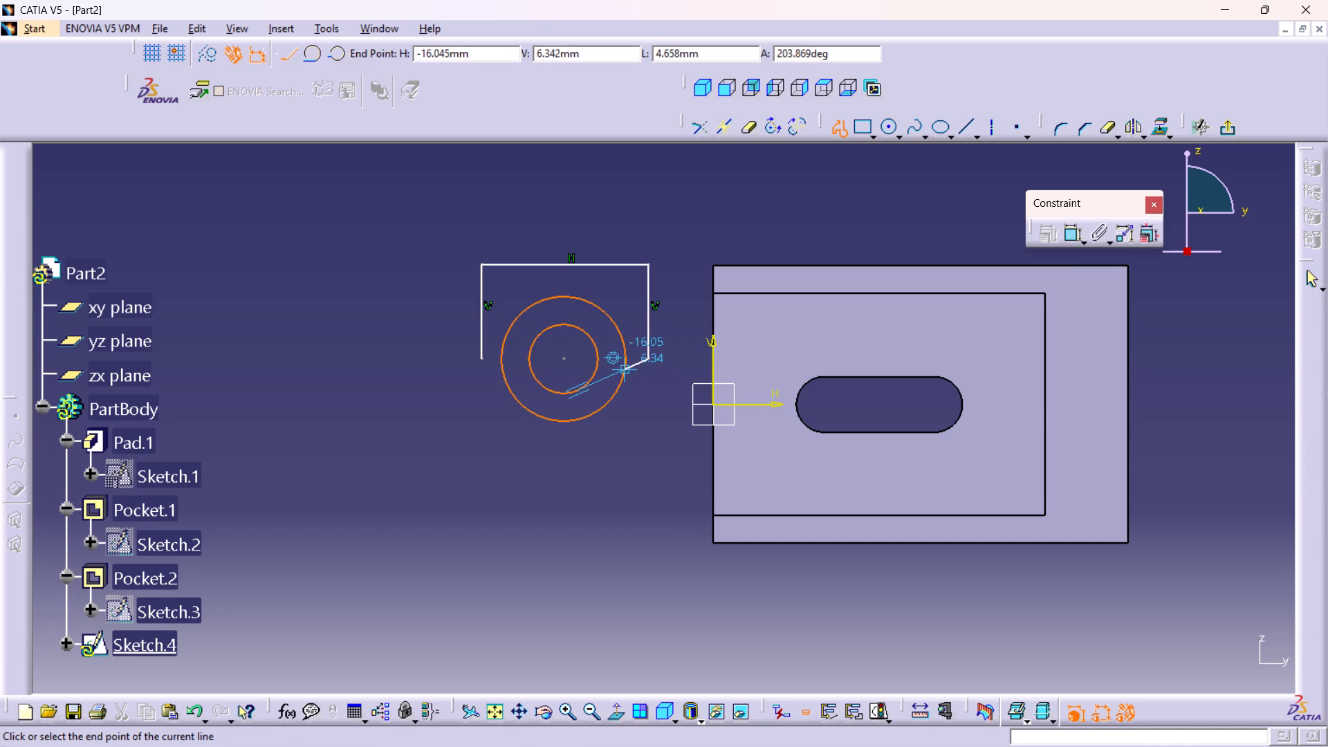
click(1312, 276)
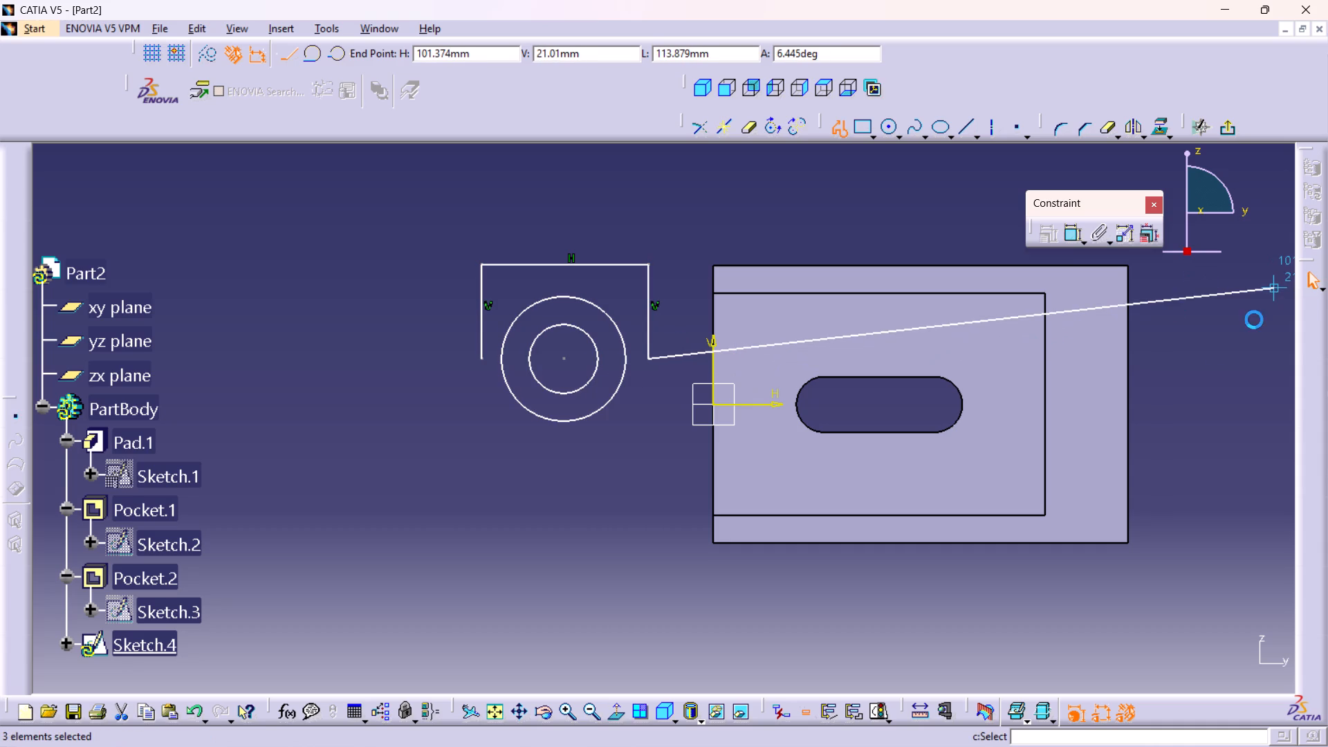
click(1188, 376)
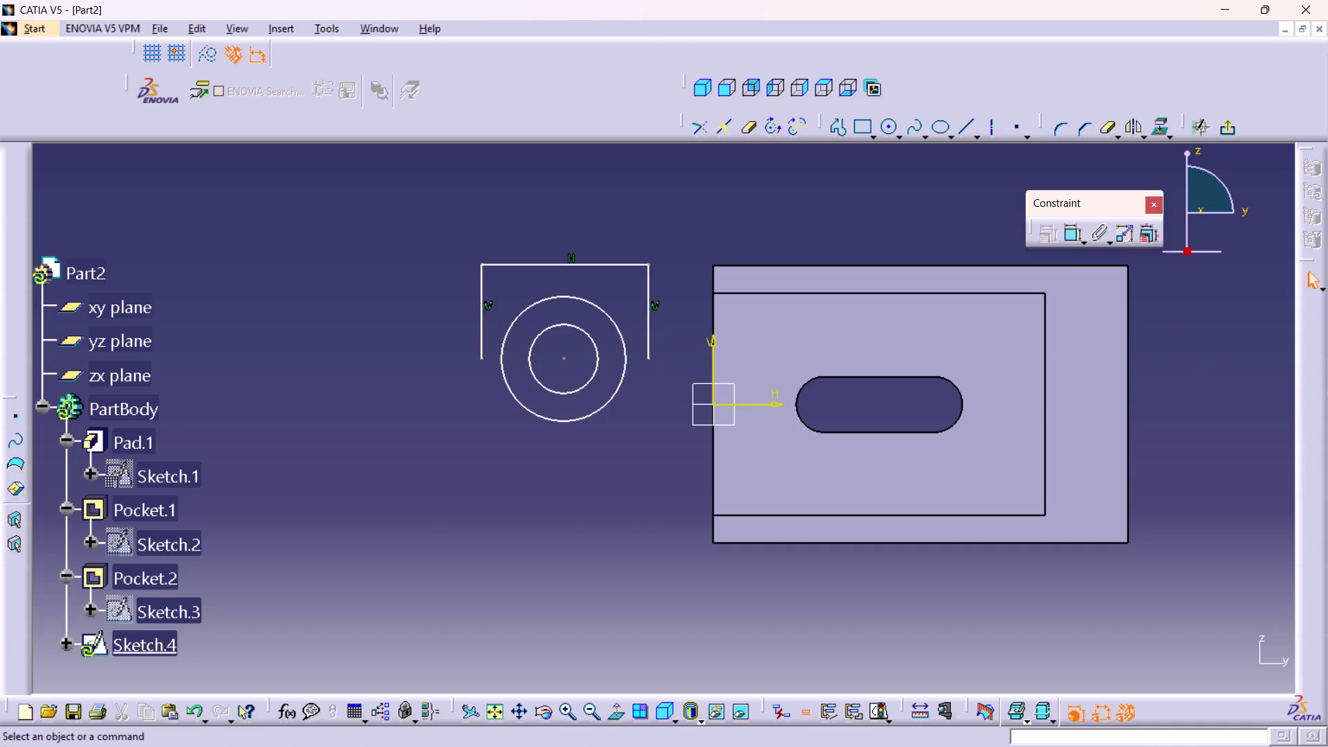
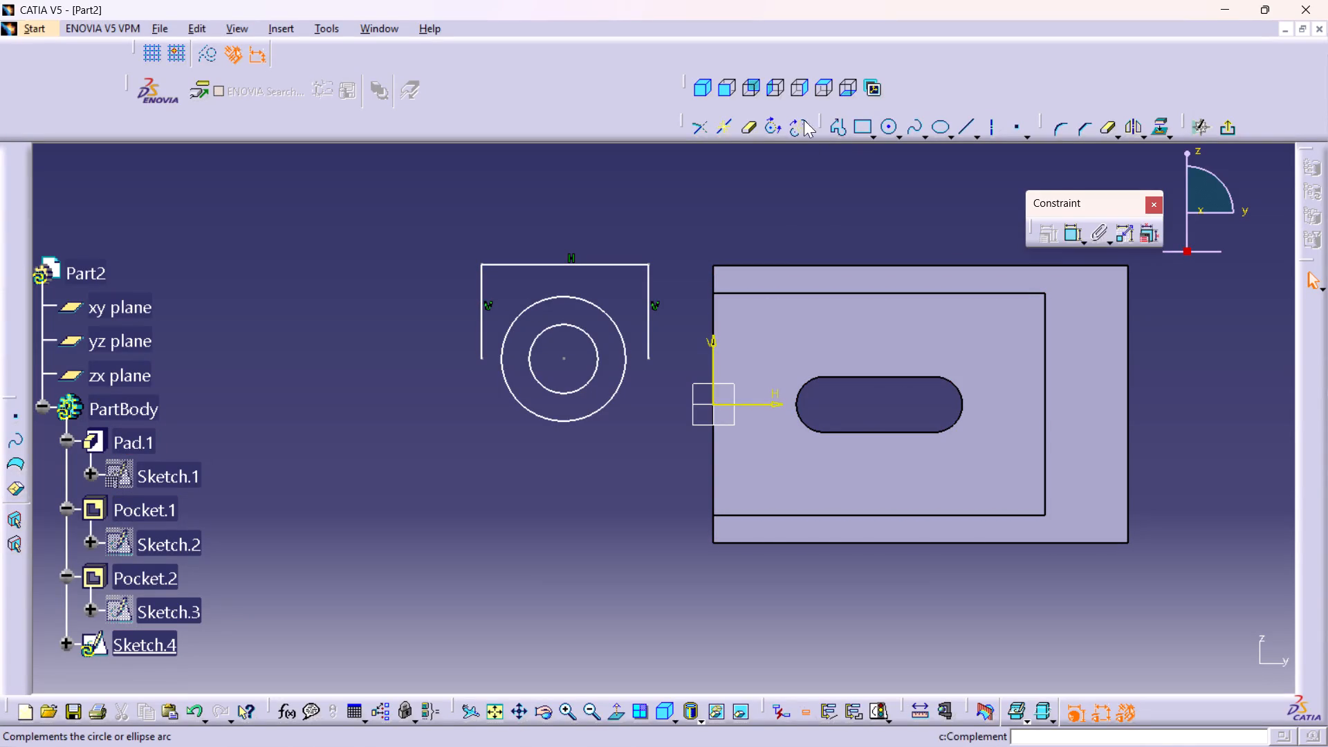
Draw two vertical lines at about H -35 and H -18 mm, from the circle centre's level to above the profile's top line.
click(968, 122)
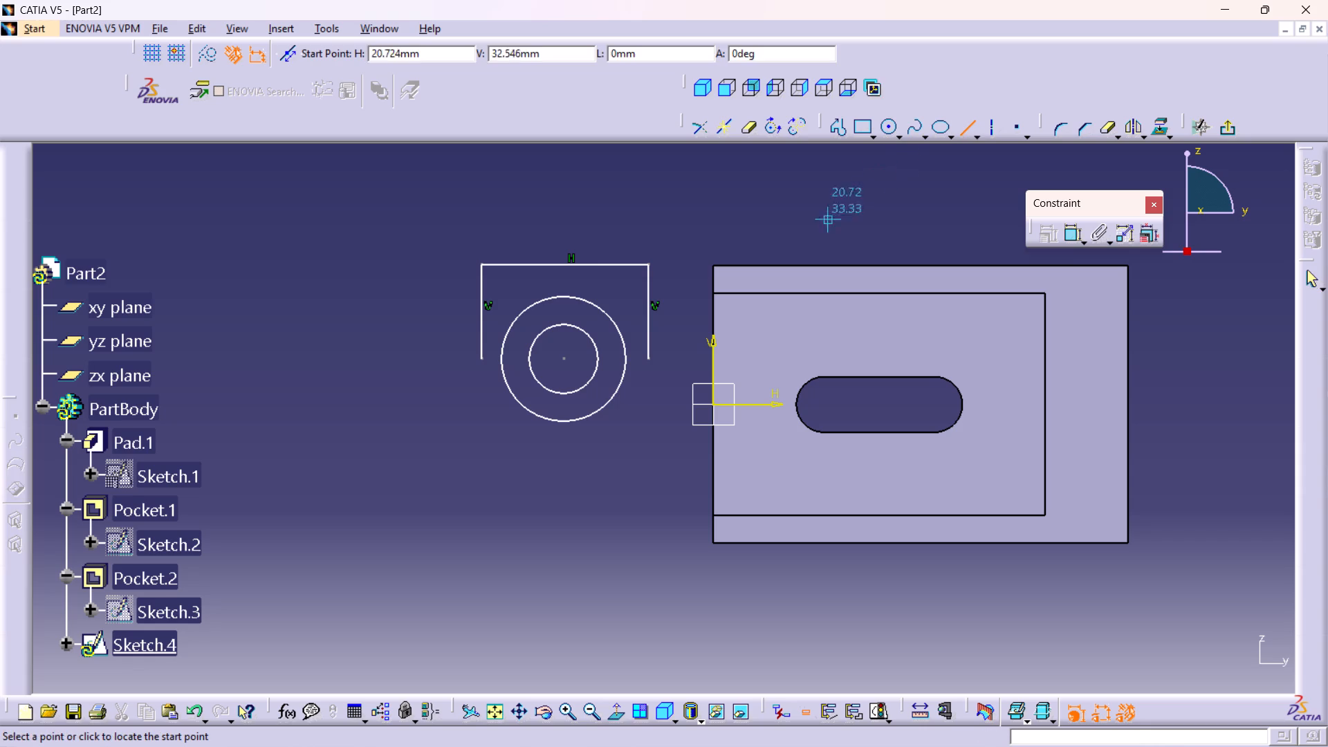
click(518, 361)
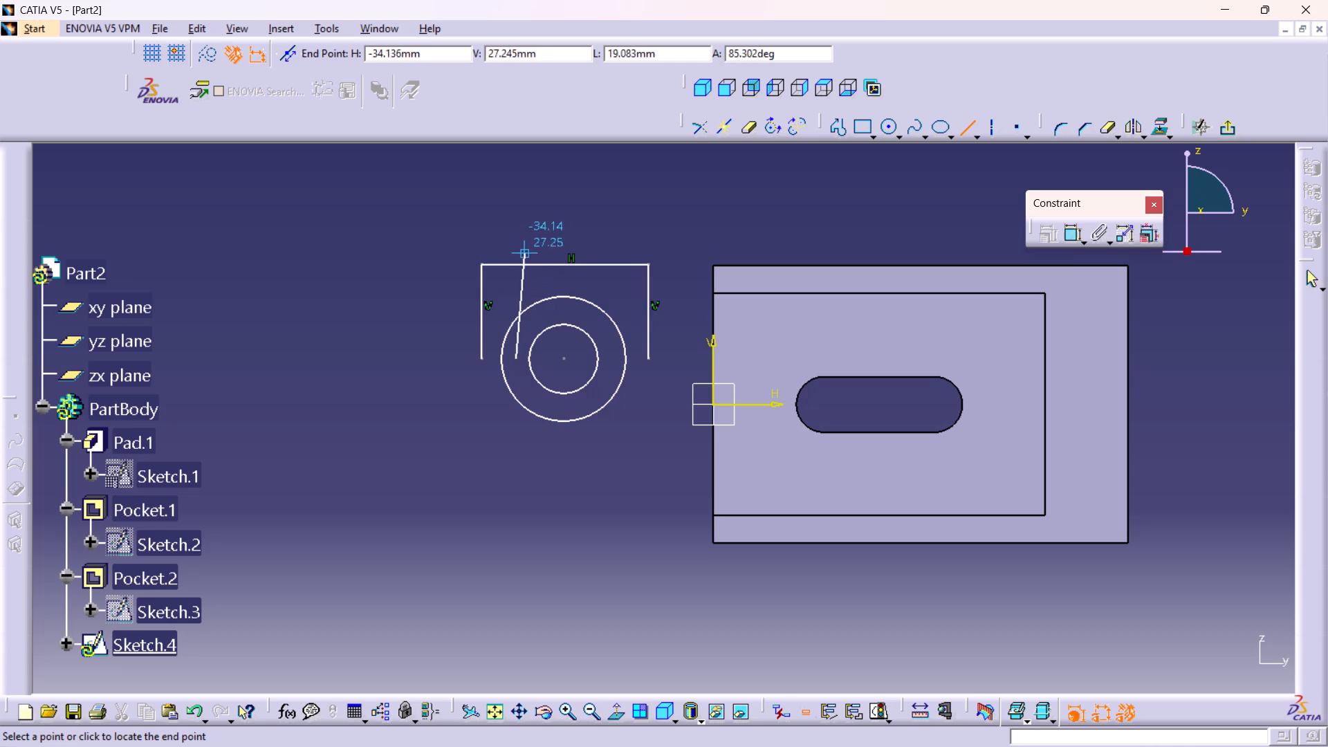
click(515, 238)
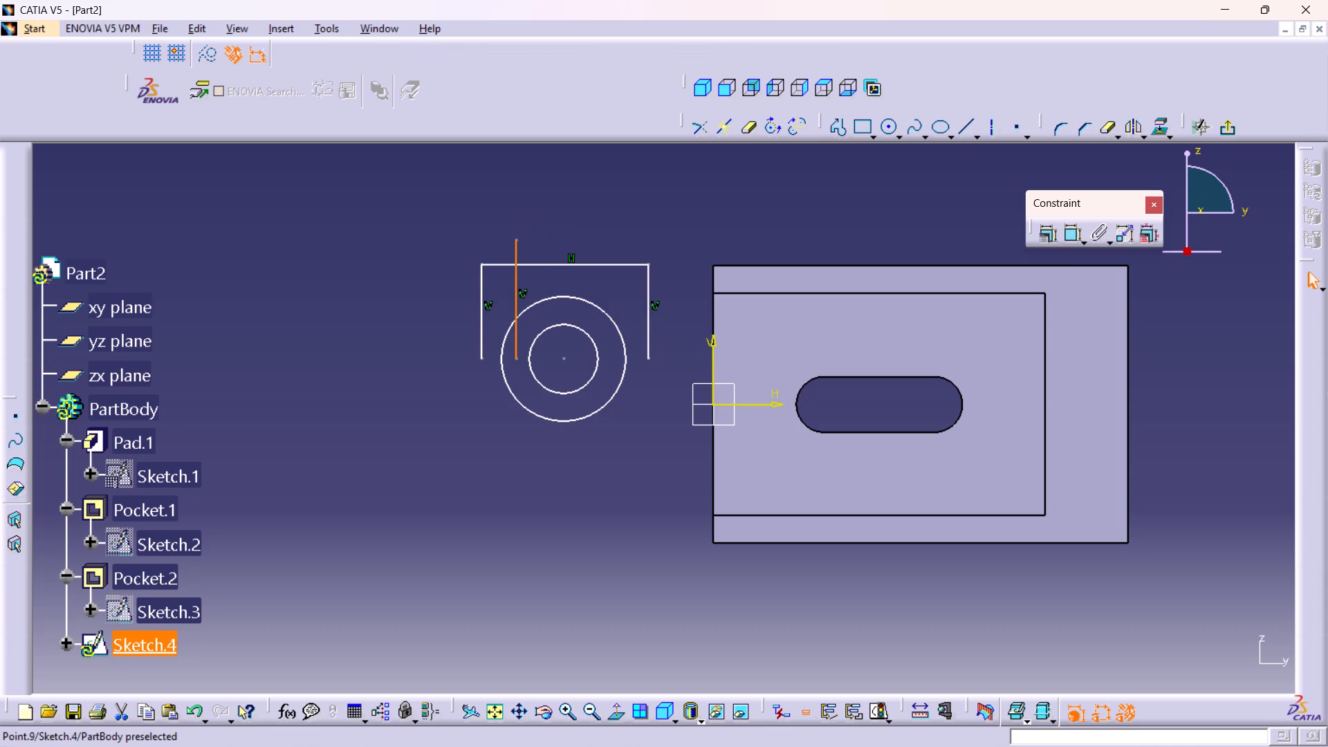
click(965, 132)
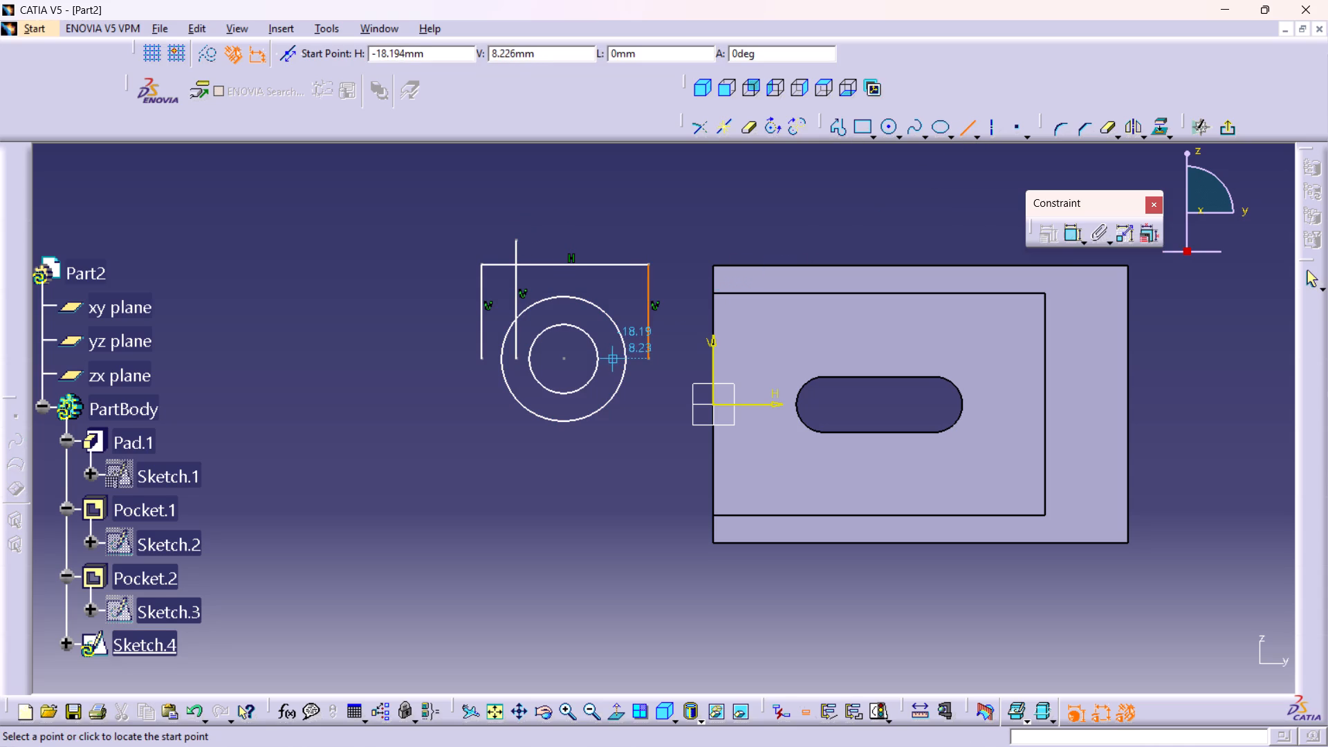
click(611, 356)
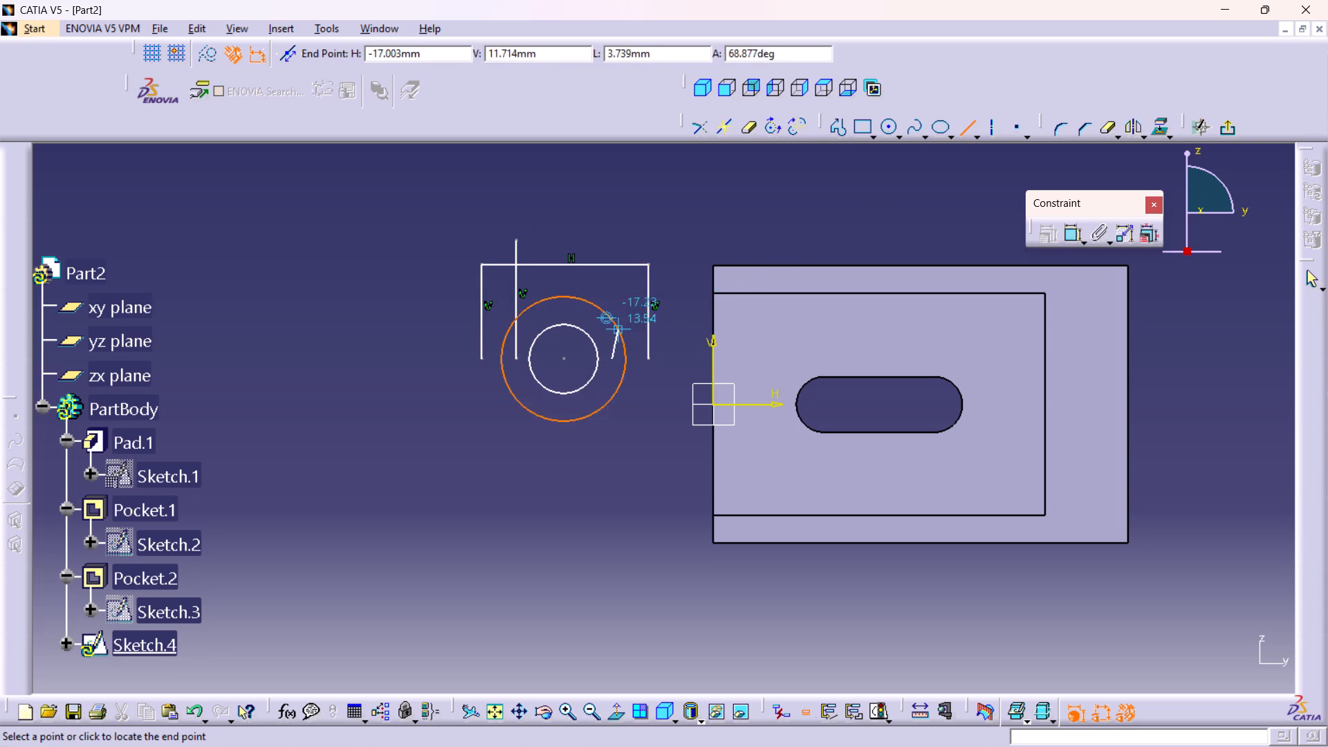
click(611, 240)
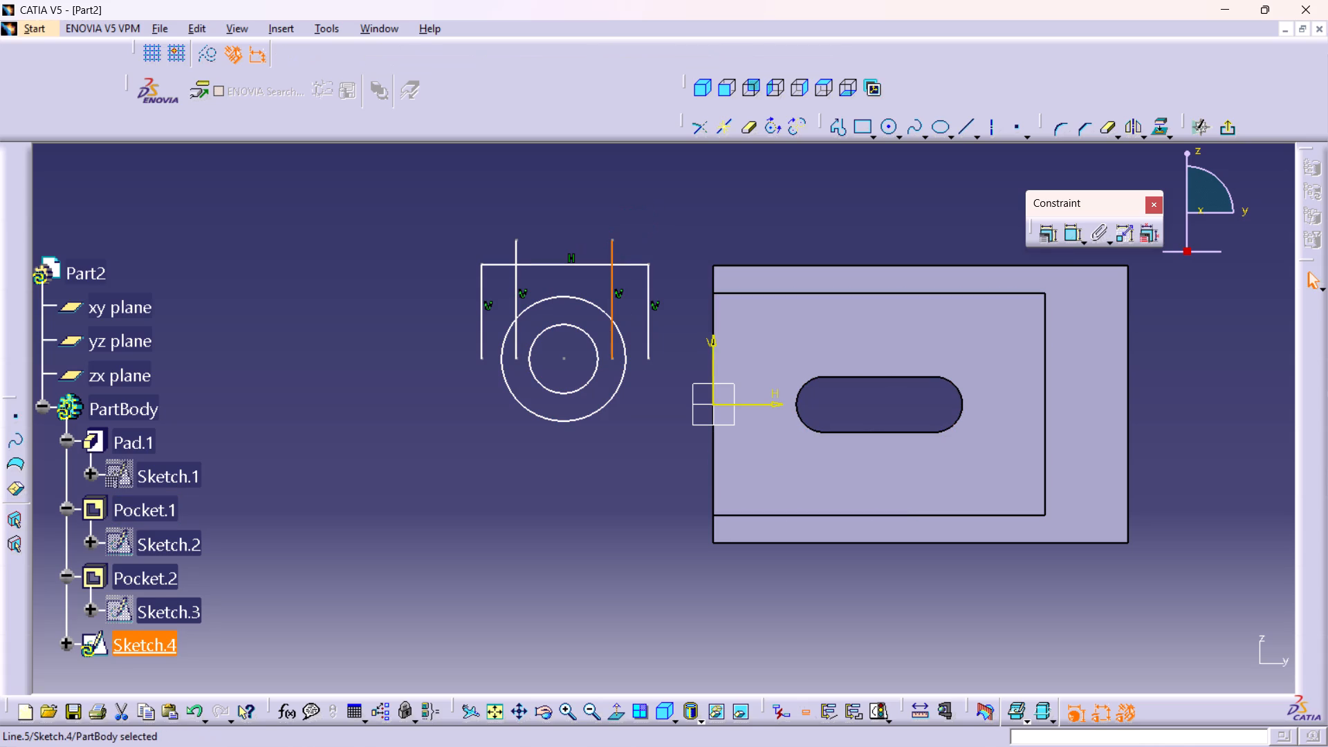
click(1223, 302)
Constrain the lower endpoints of both inner vertical lines coincident with the smaller circle.
middle_drag(566, 416, 550, 320)
right_click(566, 416)
middle_drag(533, 287, 724, 476)
middle_drag(612, 389, 605, 365)
right_click(612, 389)
middle_drag(618, 370, 619, 355)
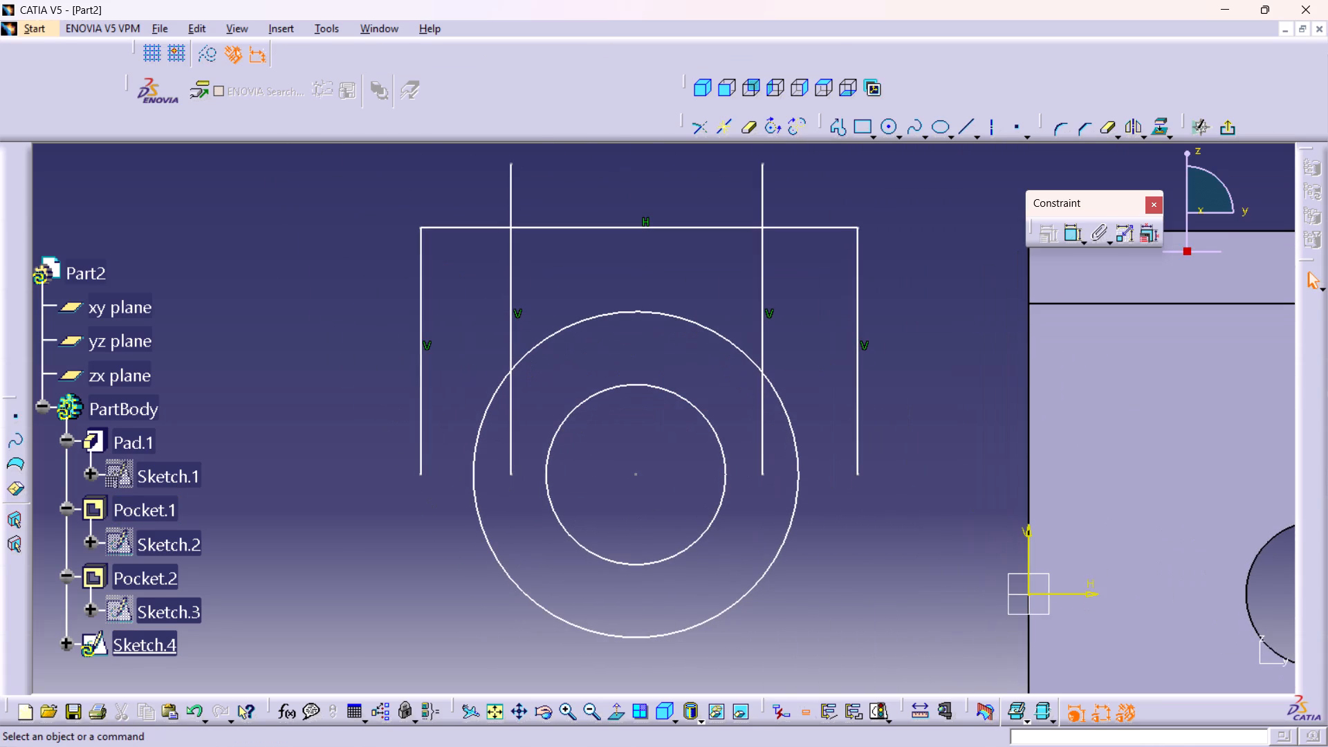
double_click(1073, 231)
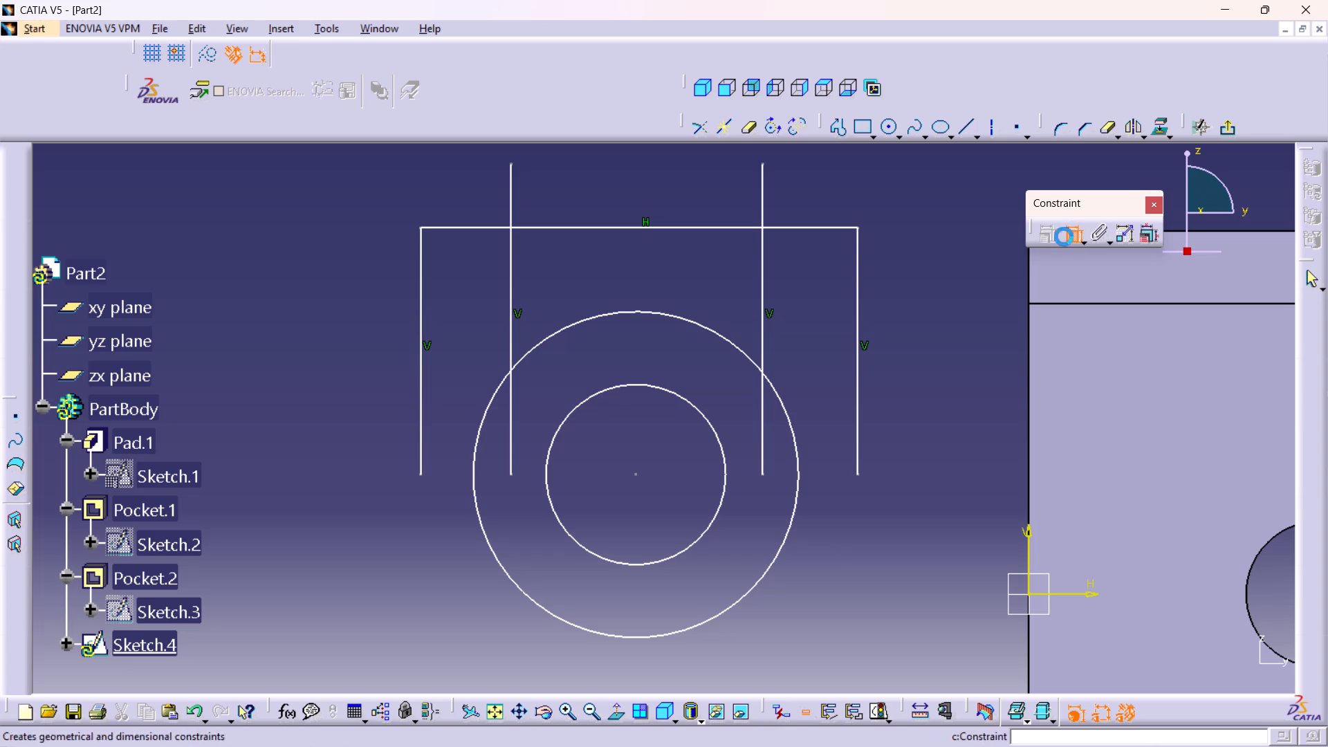
click(510, 472)
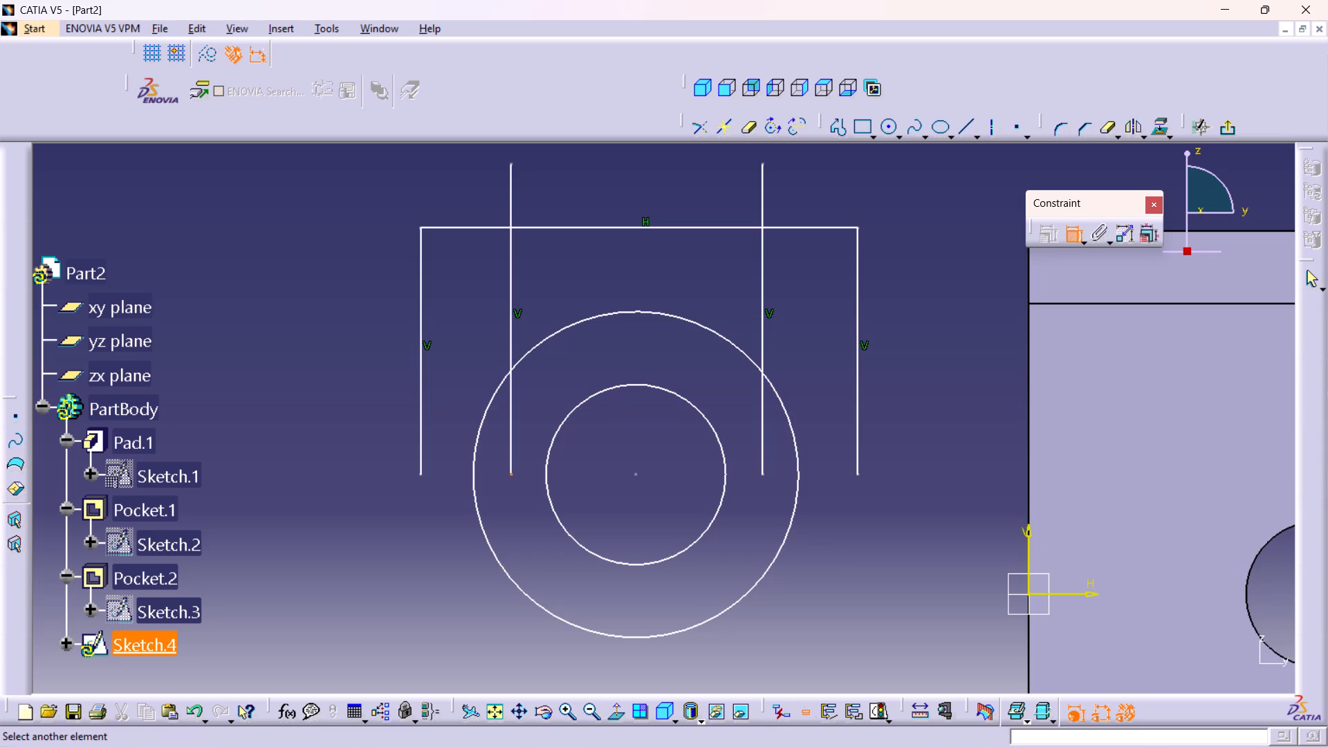
click(546, 463)
right_click(527, 524)
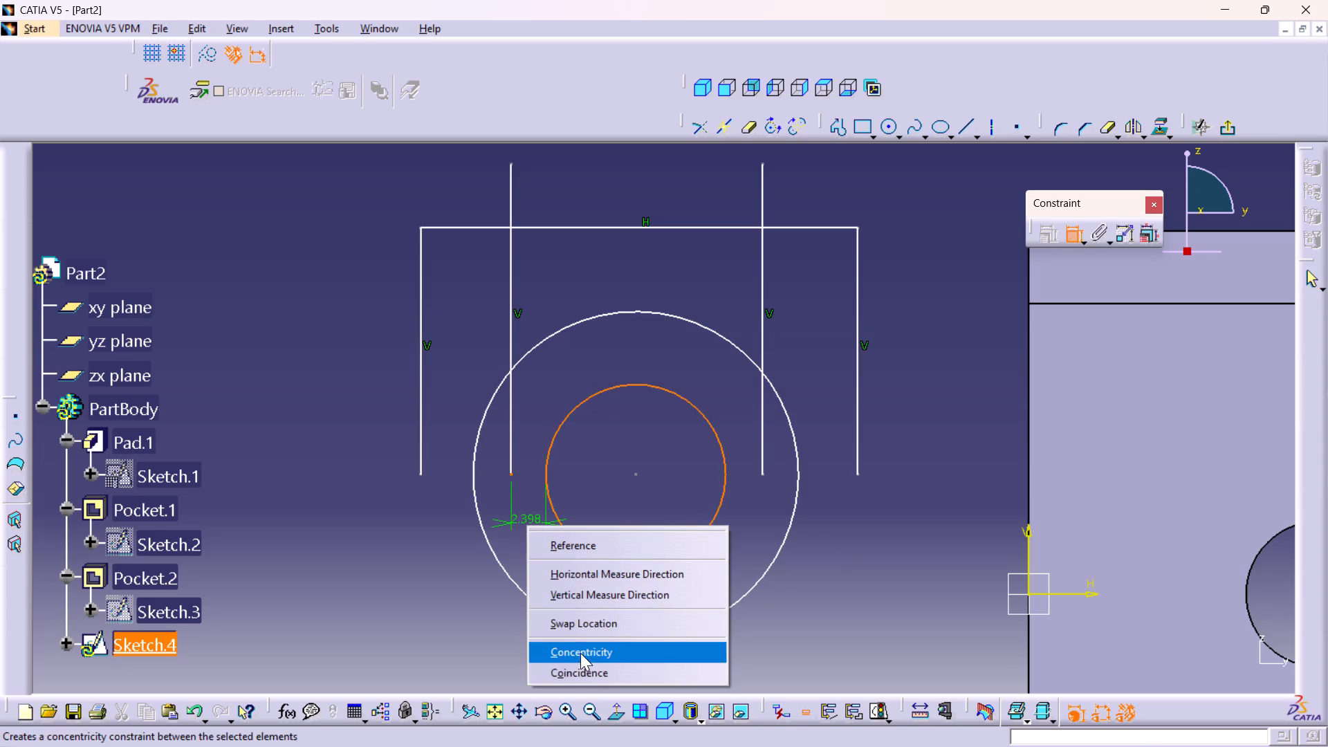
click(569, 676)
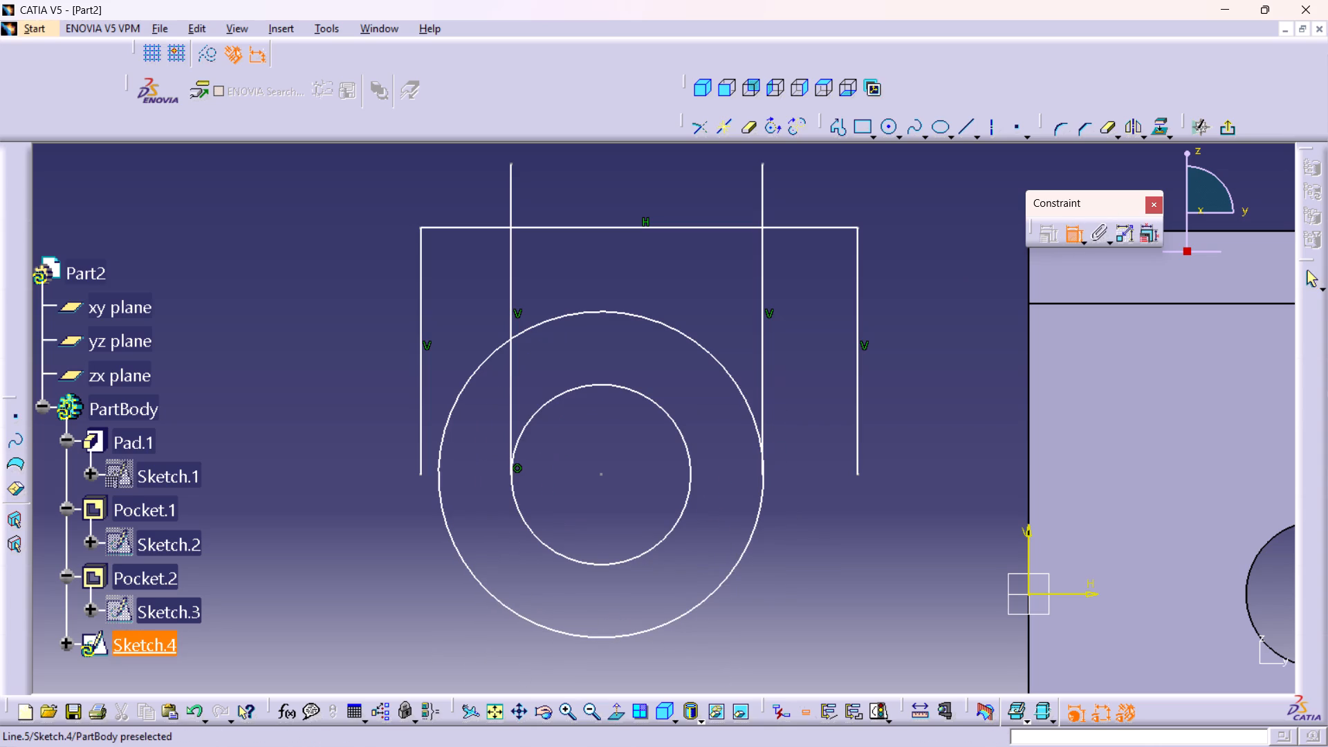
middle_drag(748, 460, 728, 357)
right_click(748, 459)
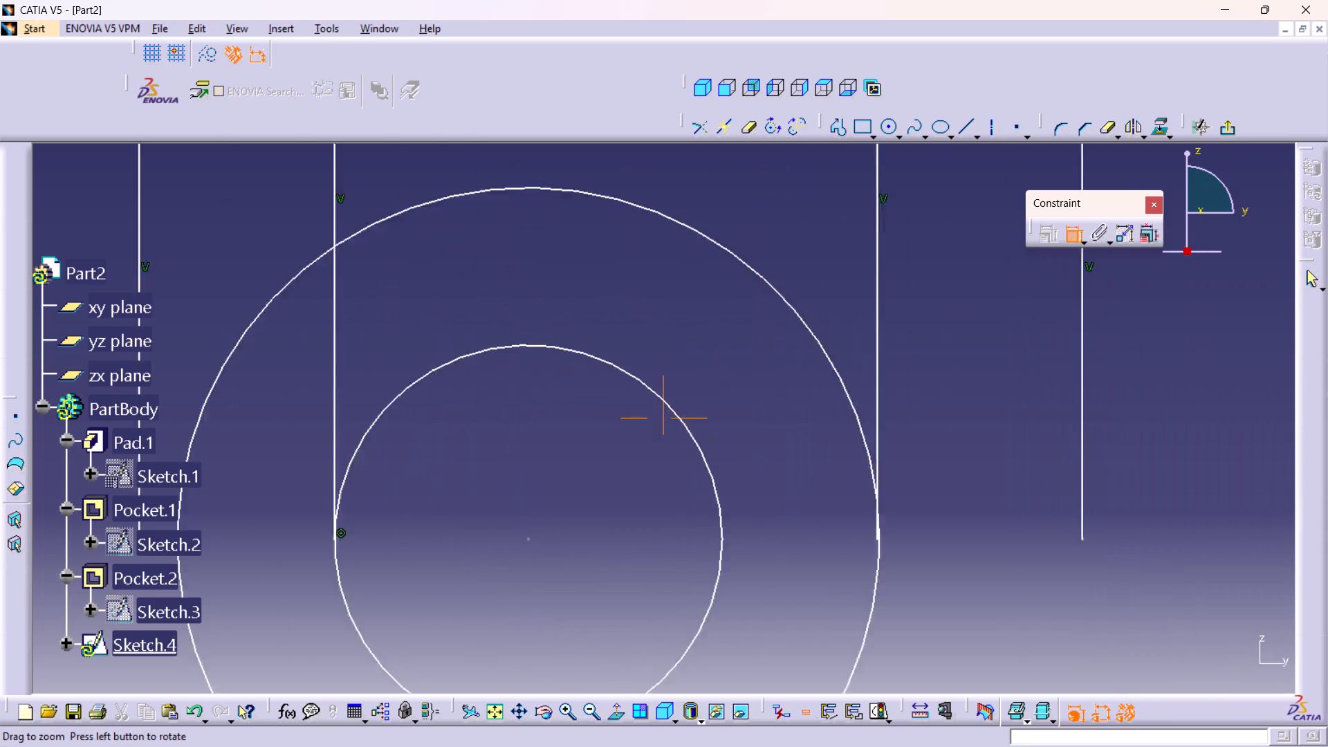
middle_drag(728, 357, 727, 316)
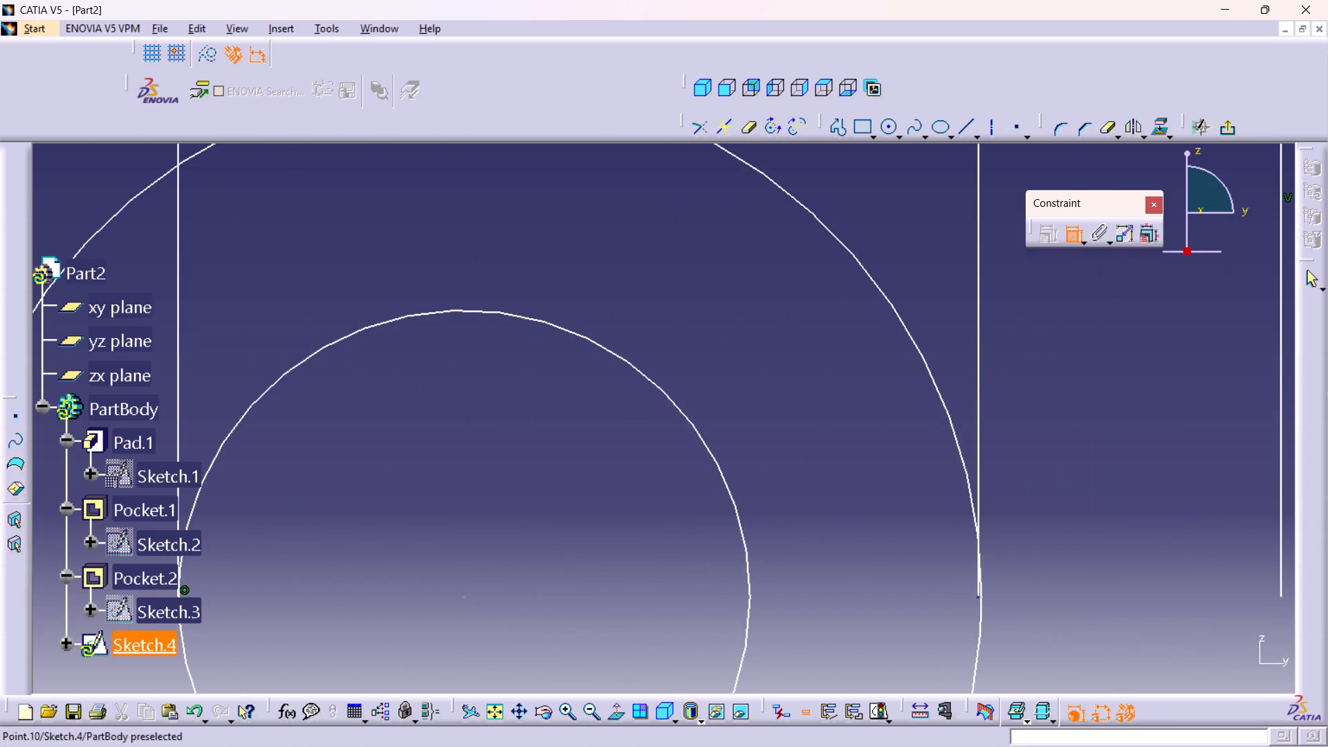
click(979, 593)
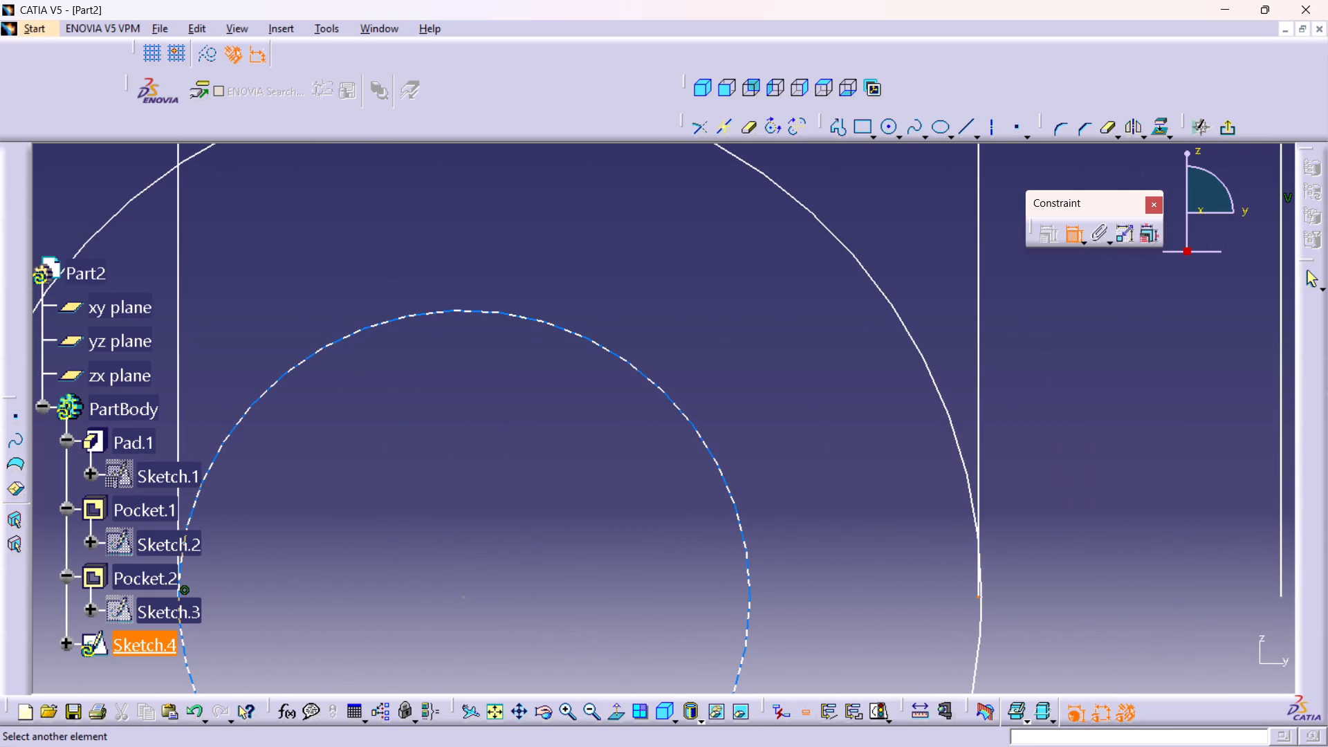
click(754, 614)
right_click(782, 541)
click(830, 681)
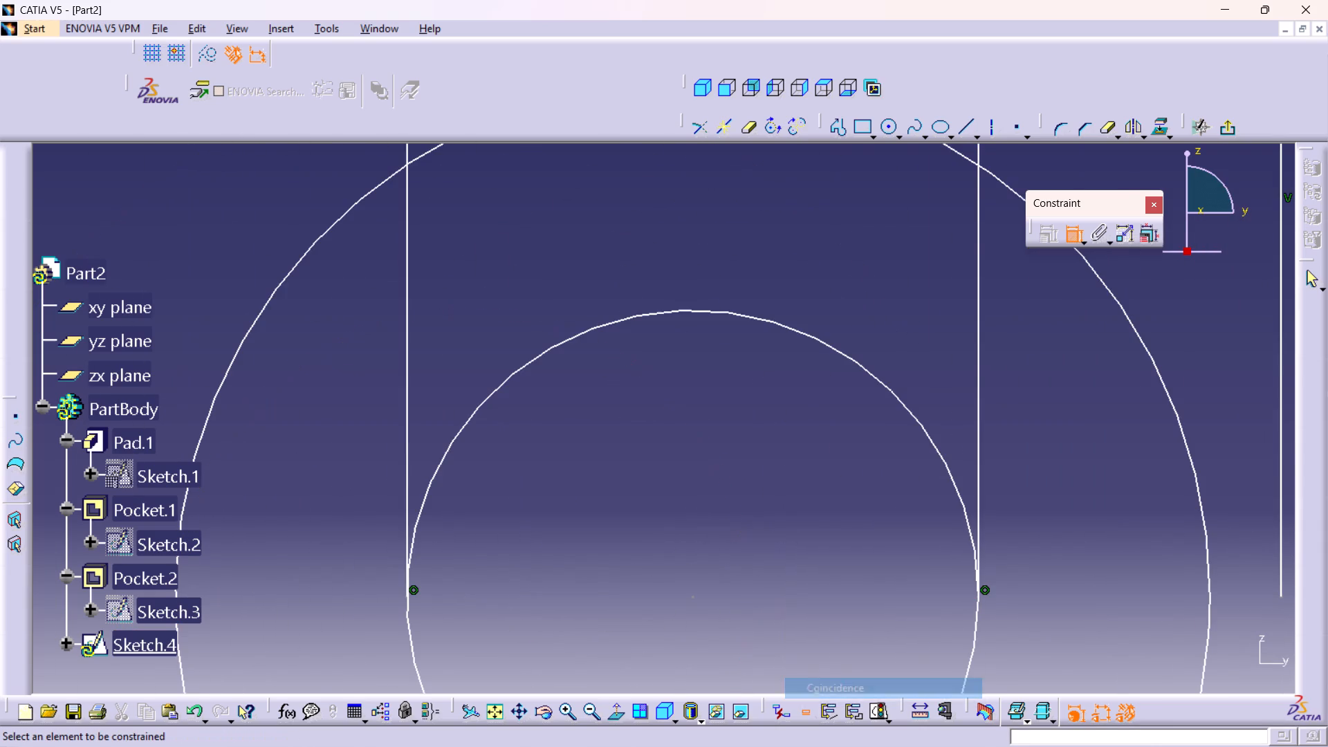
Constrain the lower endpoints of the profile's two outer vertical sides coincident with the larger circle.
middle_drag(823, 503, 861, 624)
right_click(823, 503)
middle_drag(829, 522, 833, 504)
middle_drag(833, 455, 842, 499)
scroll(842, 499, up, 1)
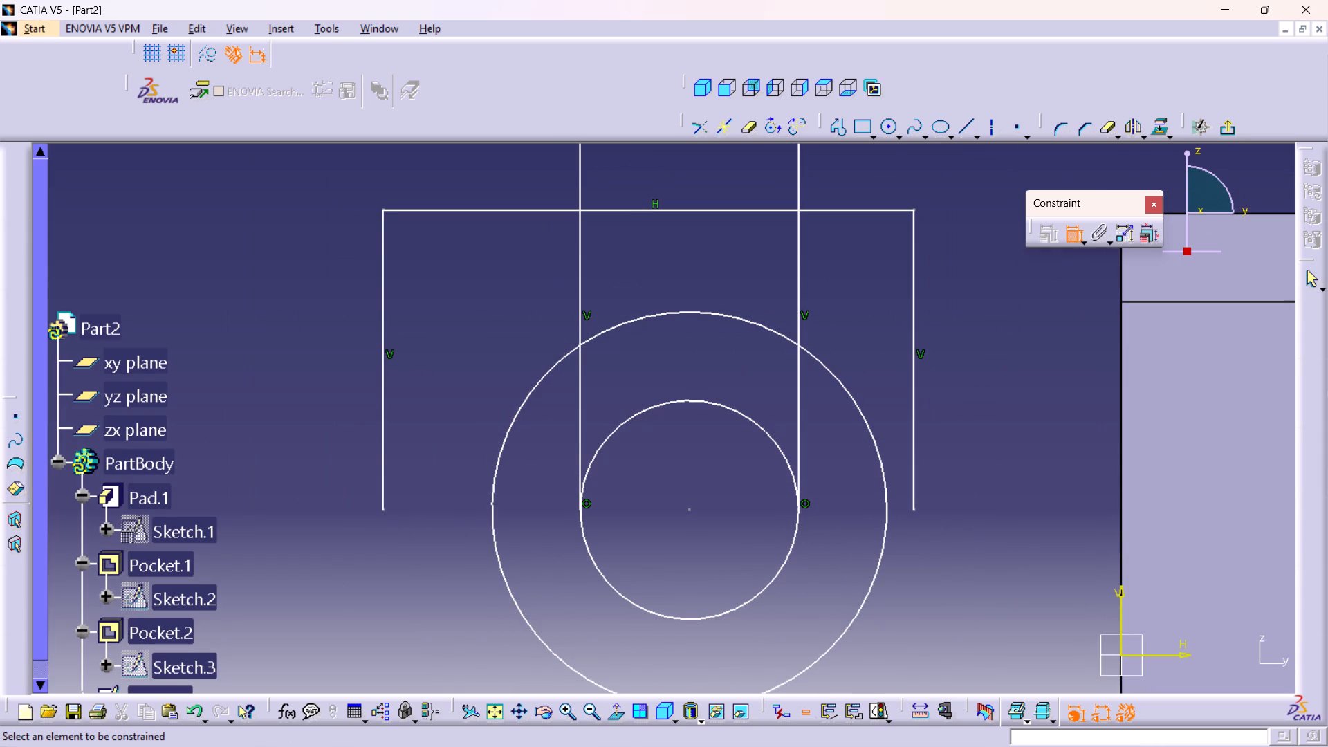
click(382, 508)
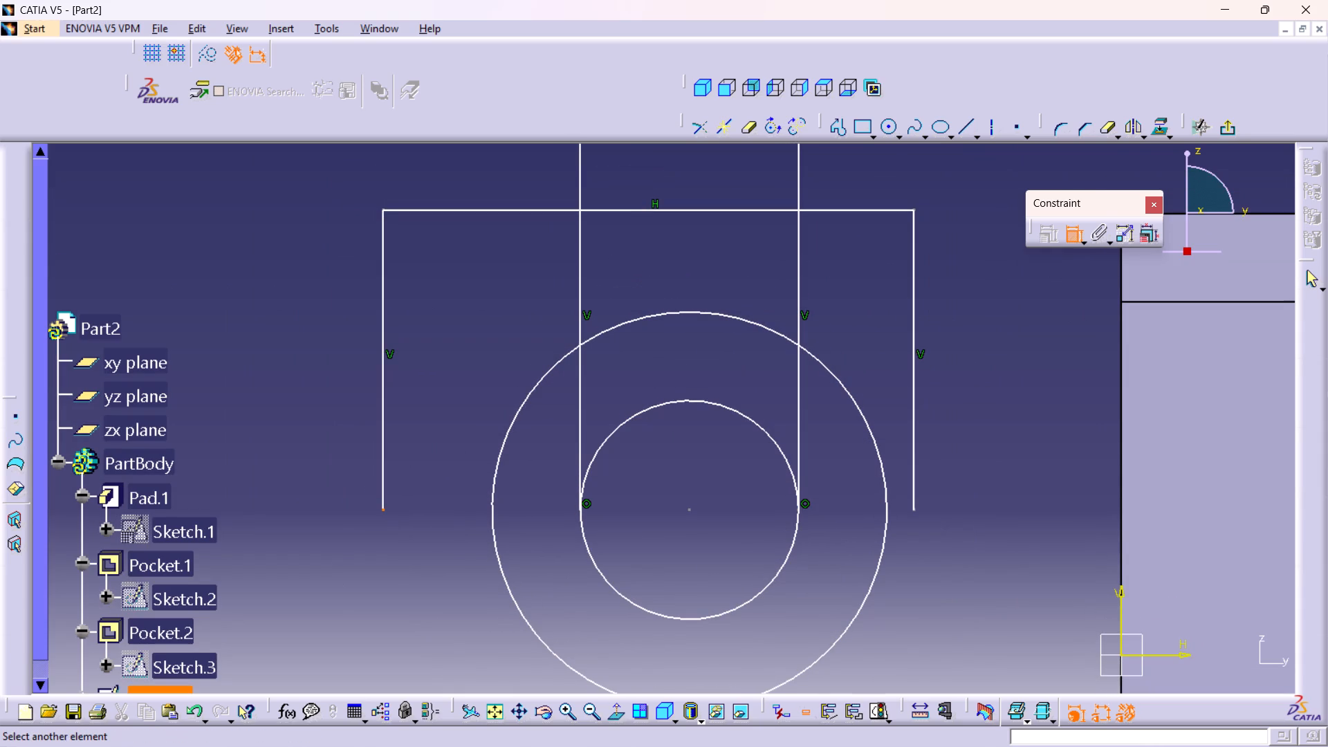
click(494, 511)
right_click(434, 603)
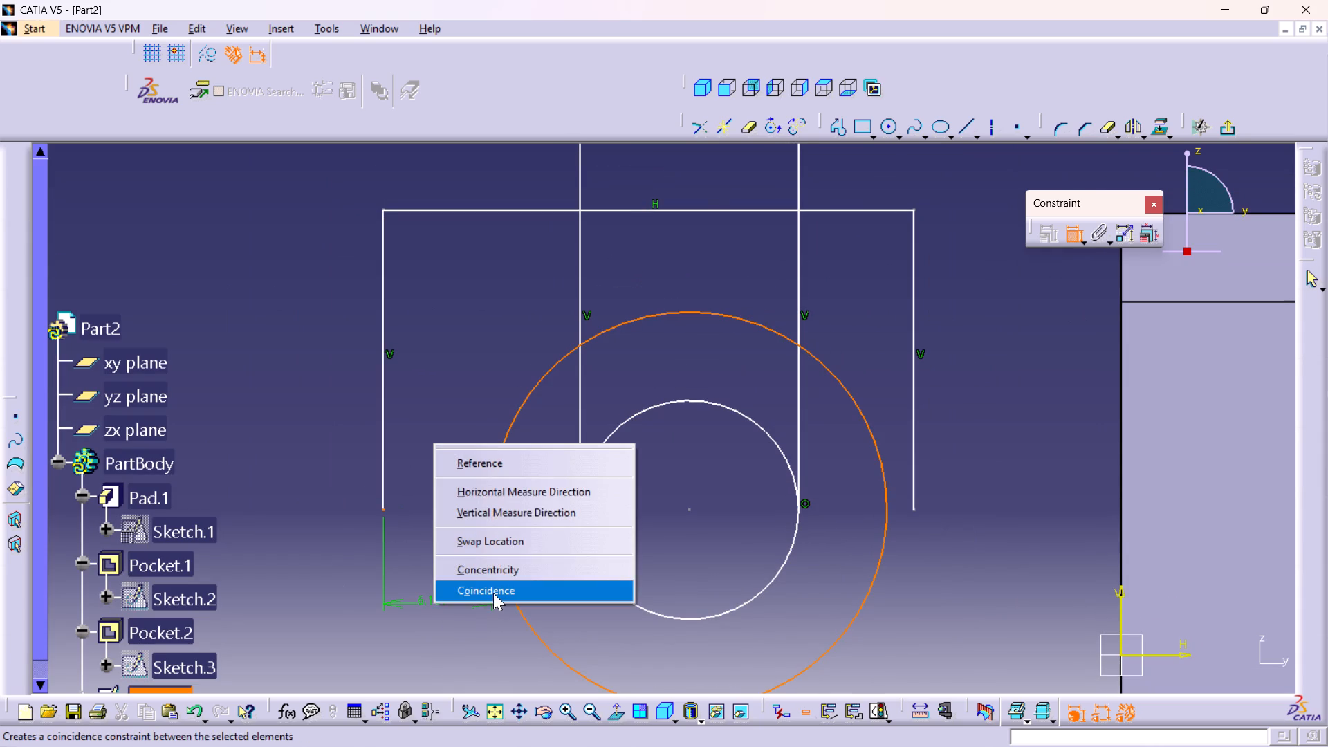
click(493, 593)
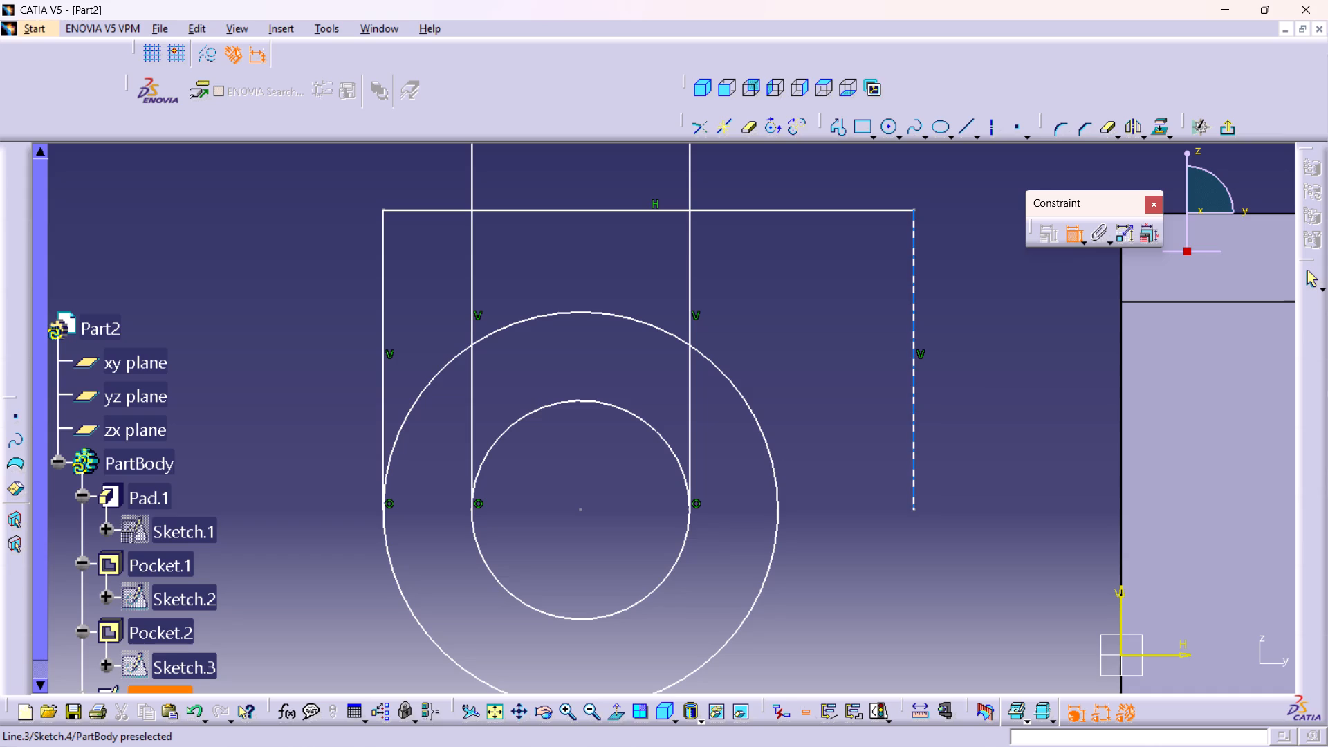
click(912, 509)
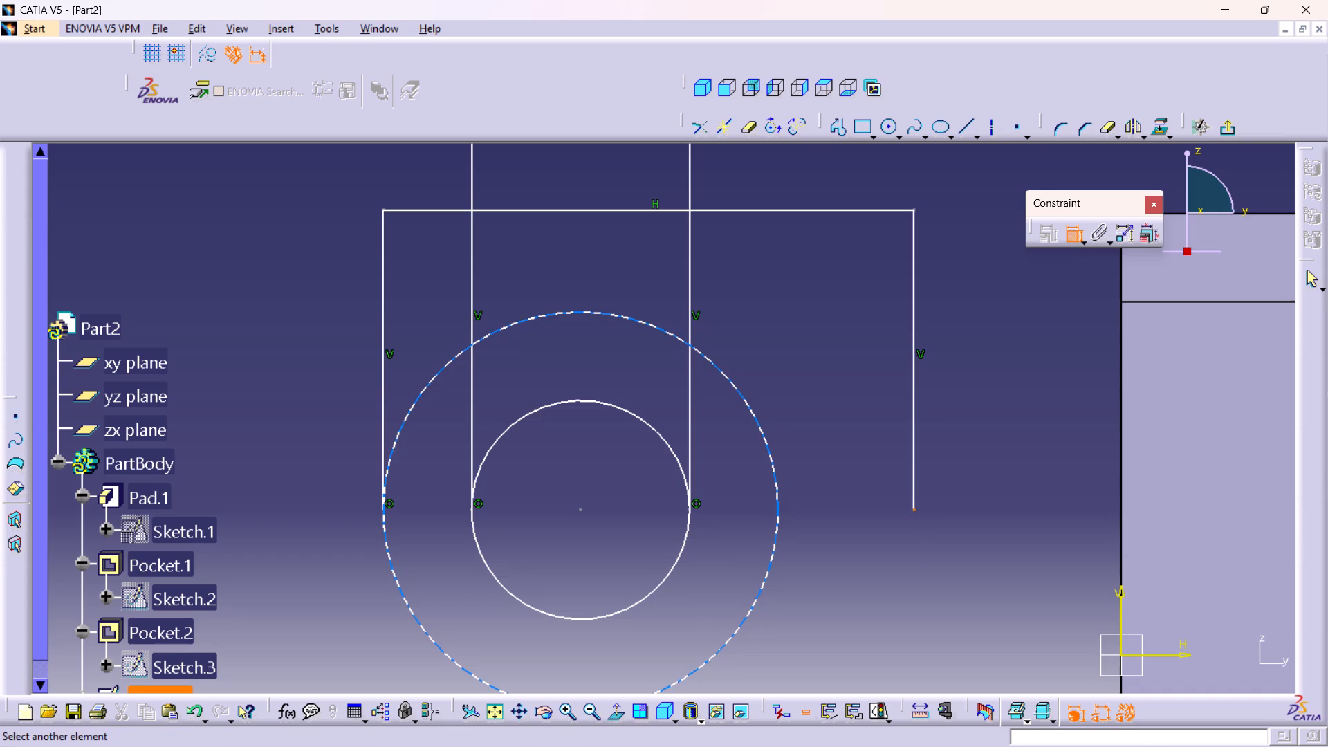
click(777, 555)
right_click(822, 582)
click(869, 726)
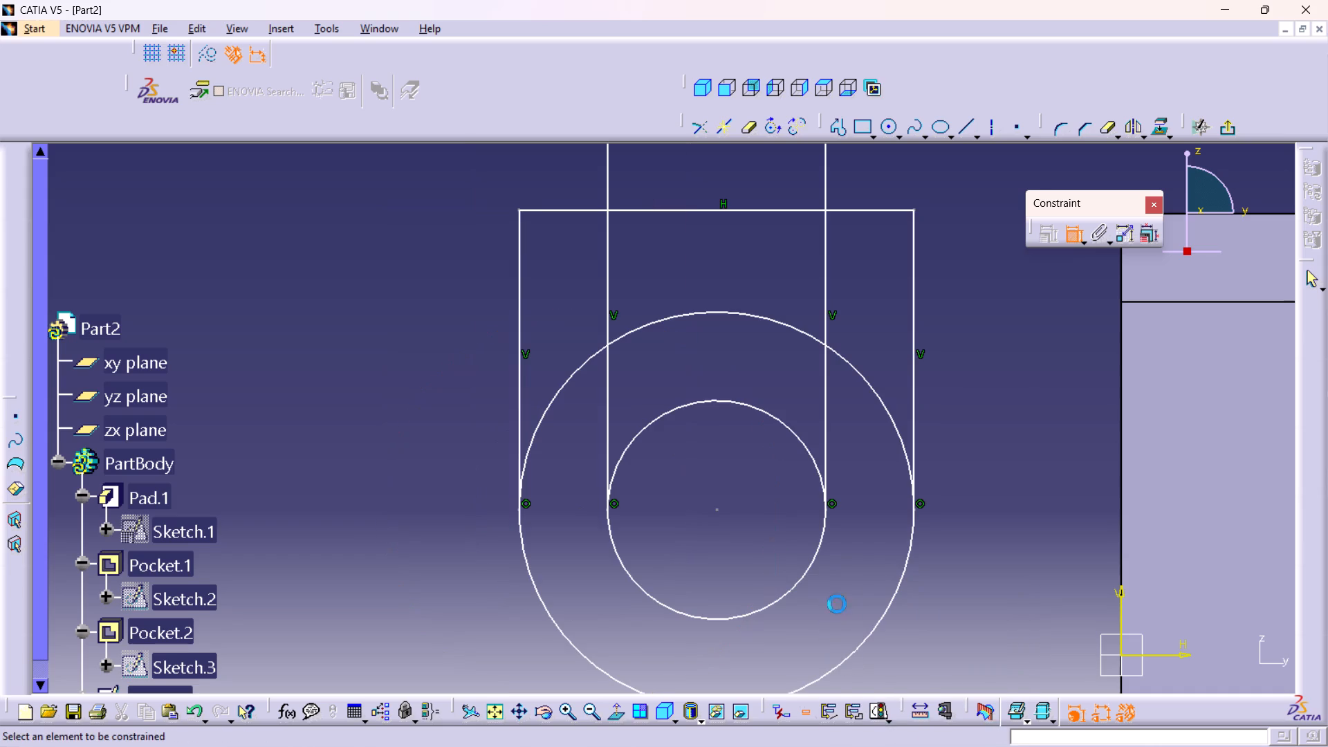
Dimension the profile's left vertical side and set its length to 20 mm.
middle_drag(740, 490, 749, 524)
right_click(740, 489)
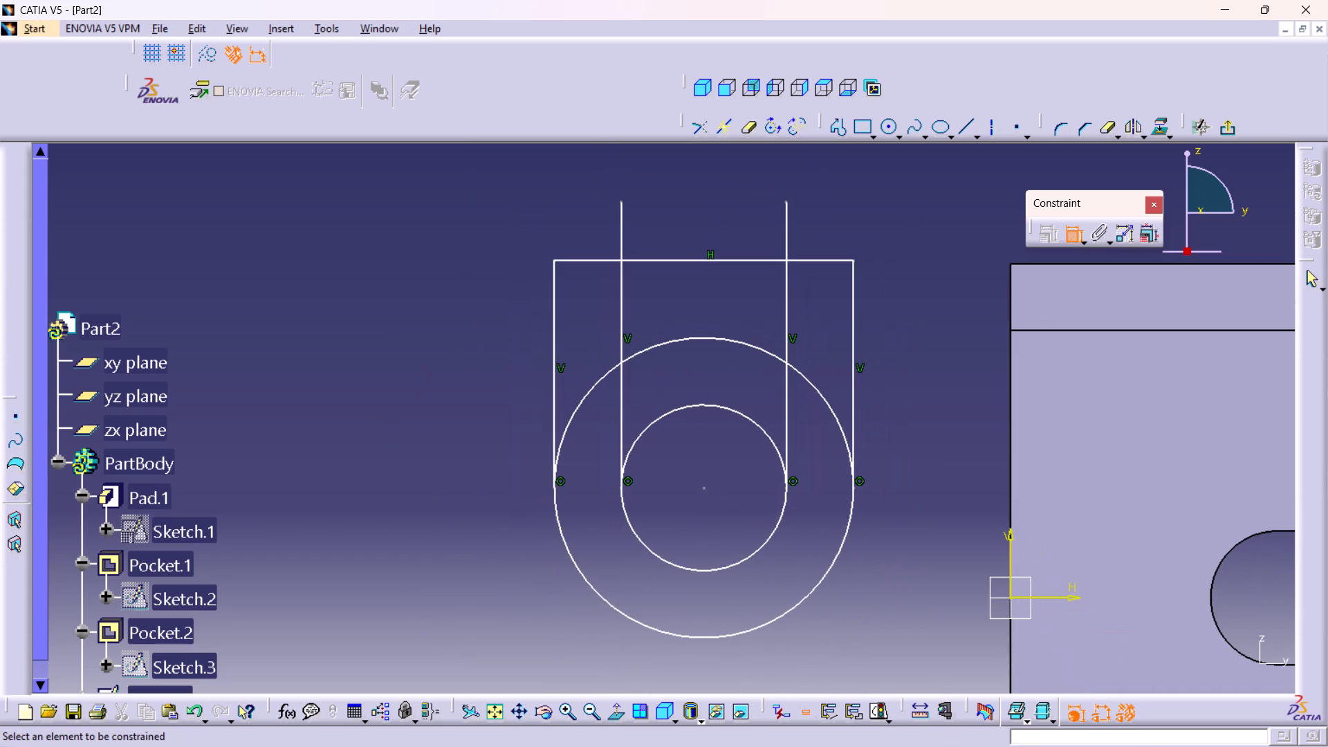
click(556, 322)
click(446, 378)
double_click(443, 376)
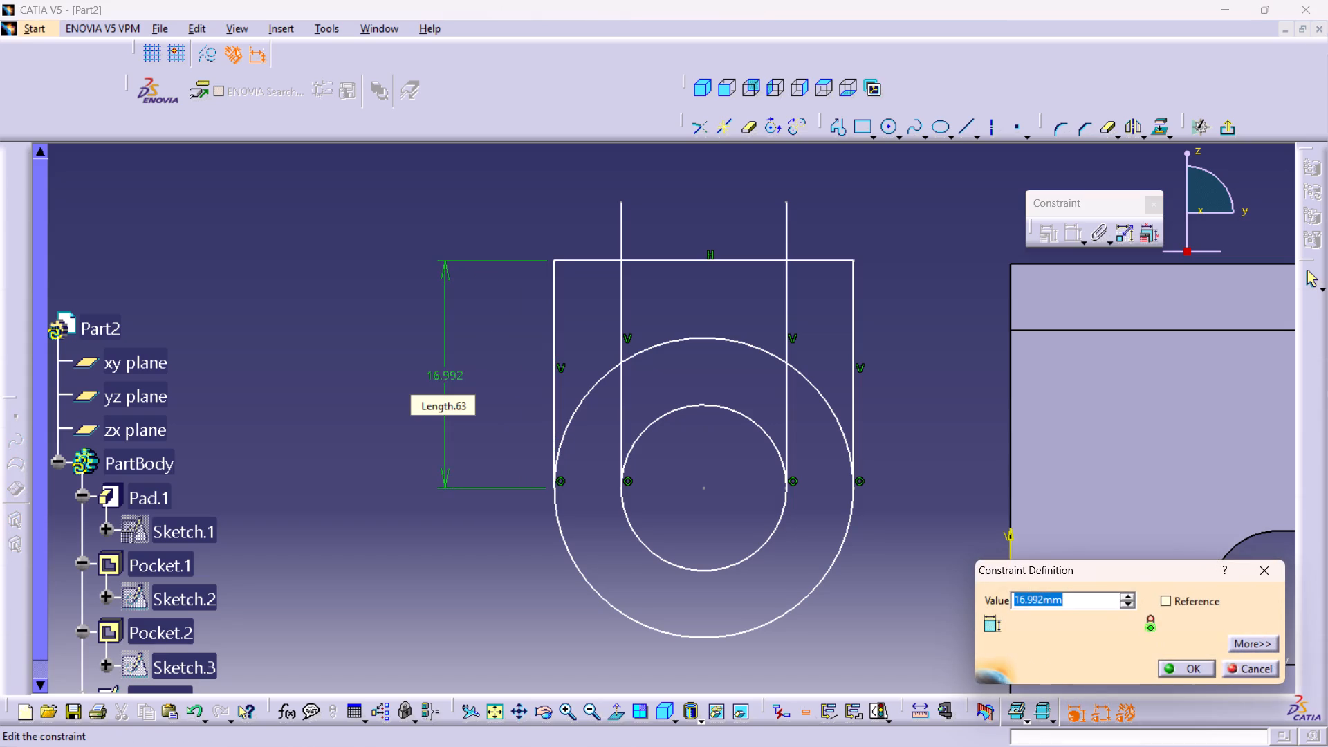
text(20)
key(Return)
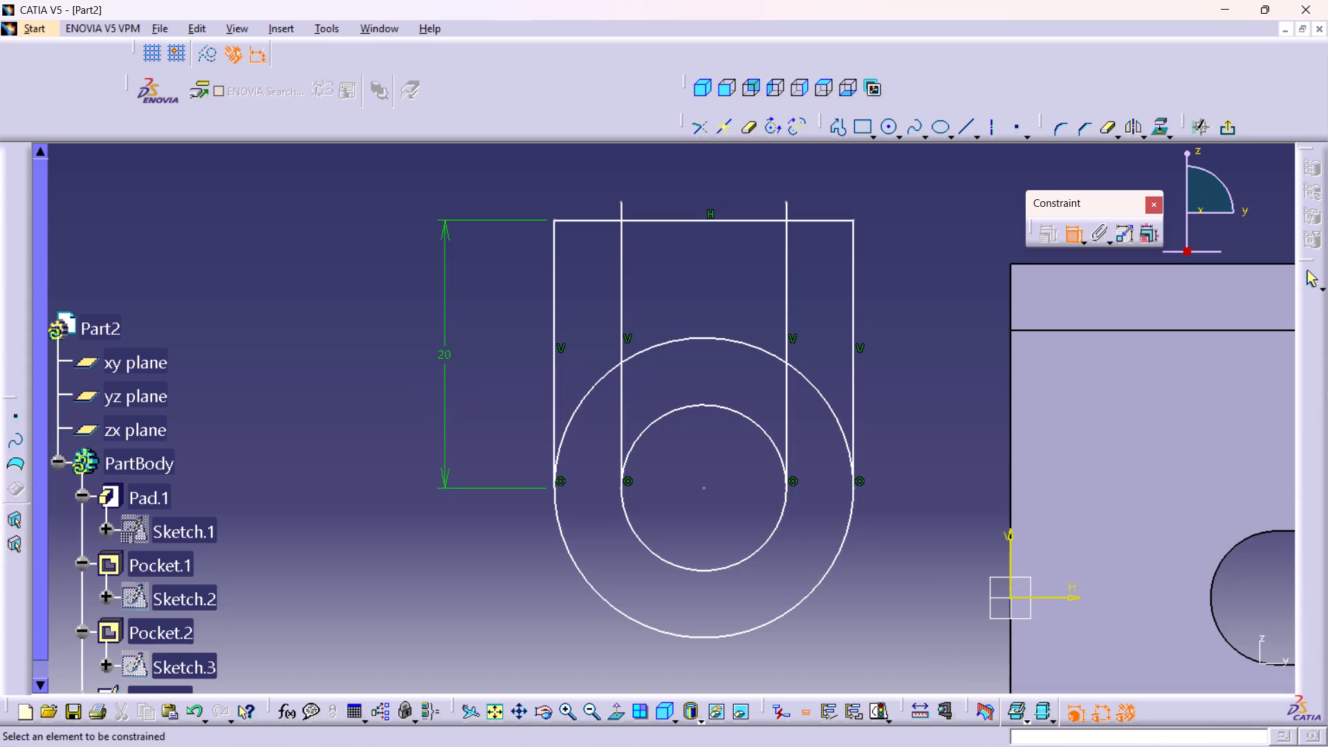
Make the profile's right side and top line coincident with the pad's left and top edges, respectively.
middle_drag(697, 271, 685, 331)
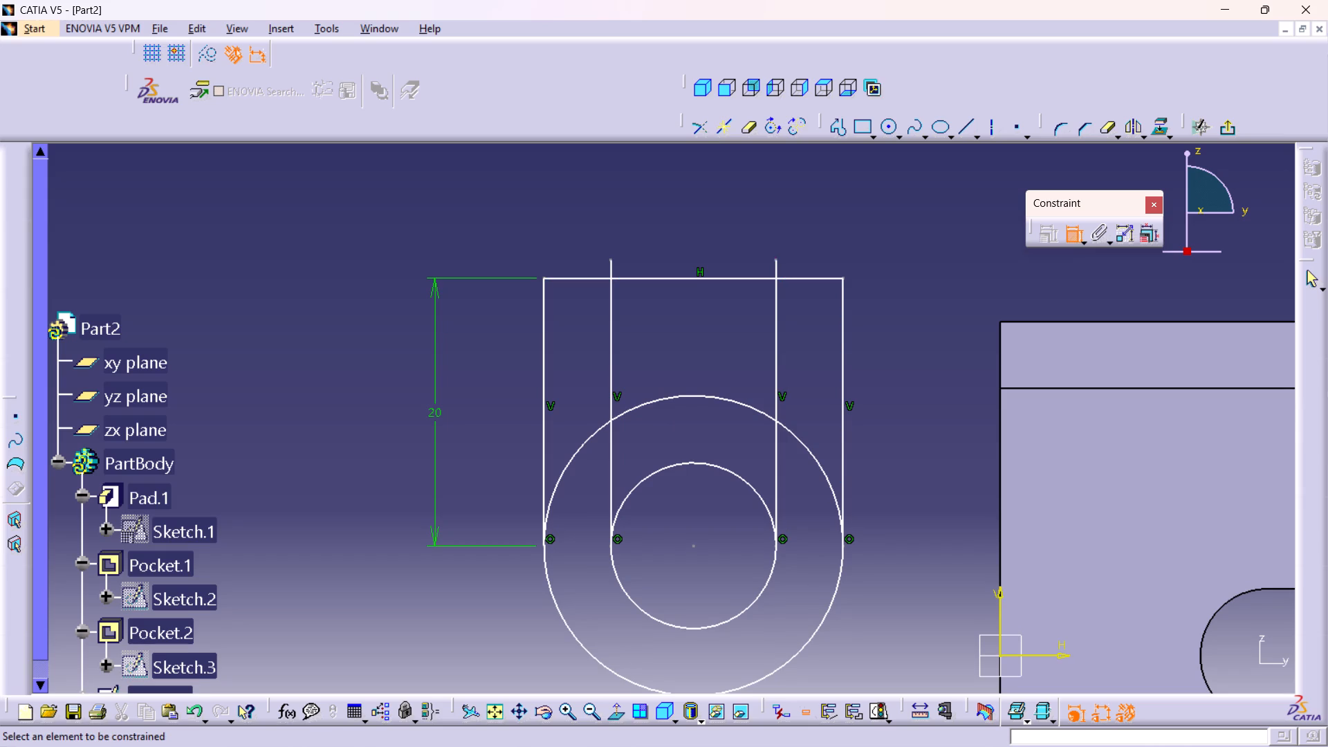
click(843, 403)
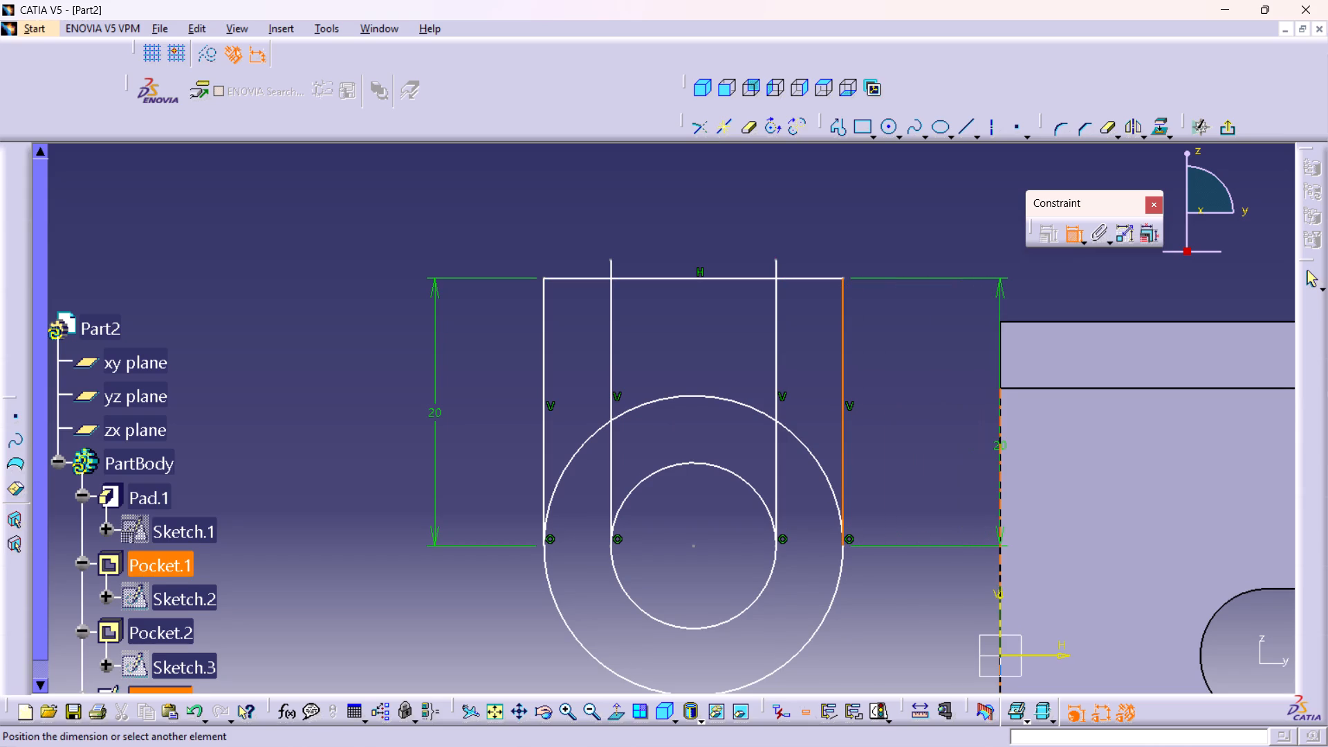
click(1000, 450)
right_click(947, 483)
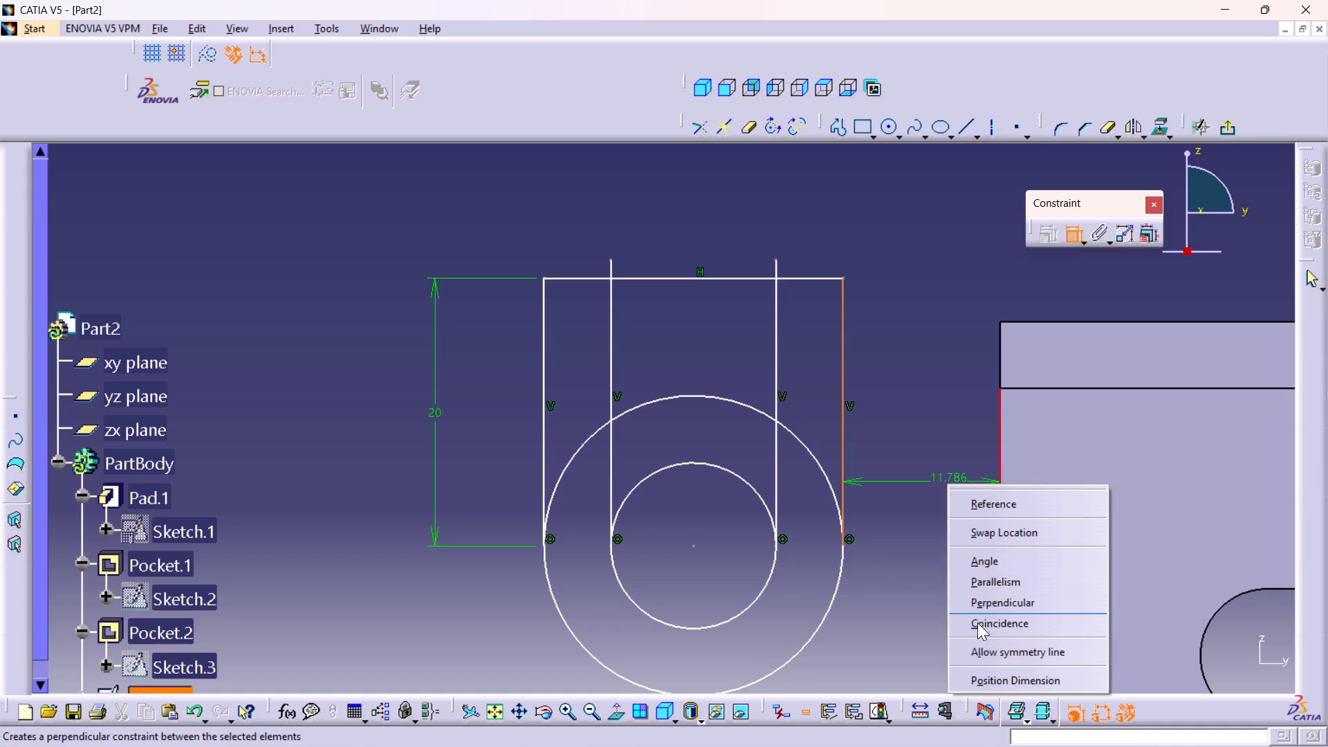
click(978, 627)
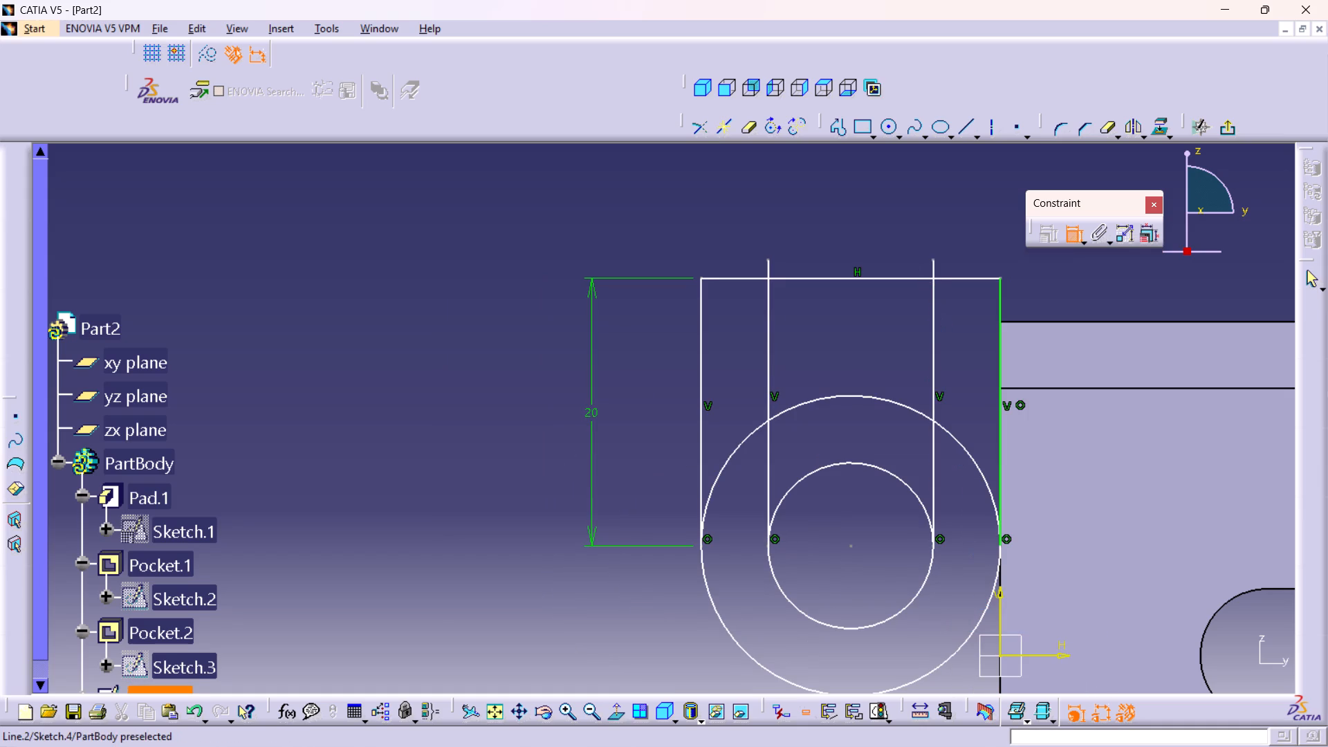
click(904, 279)
click(1031, 320)
right_click(1002, 362)
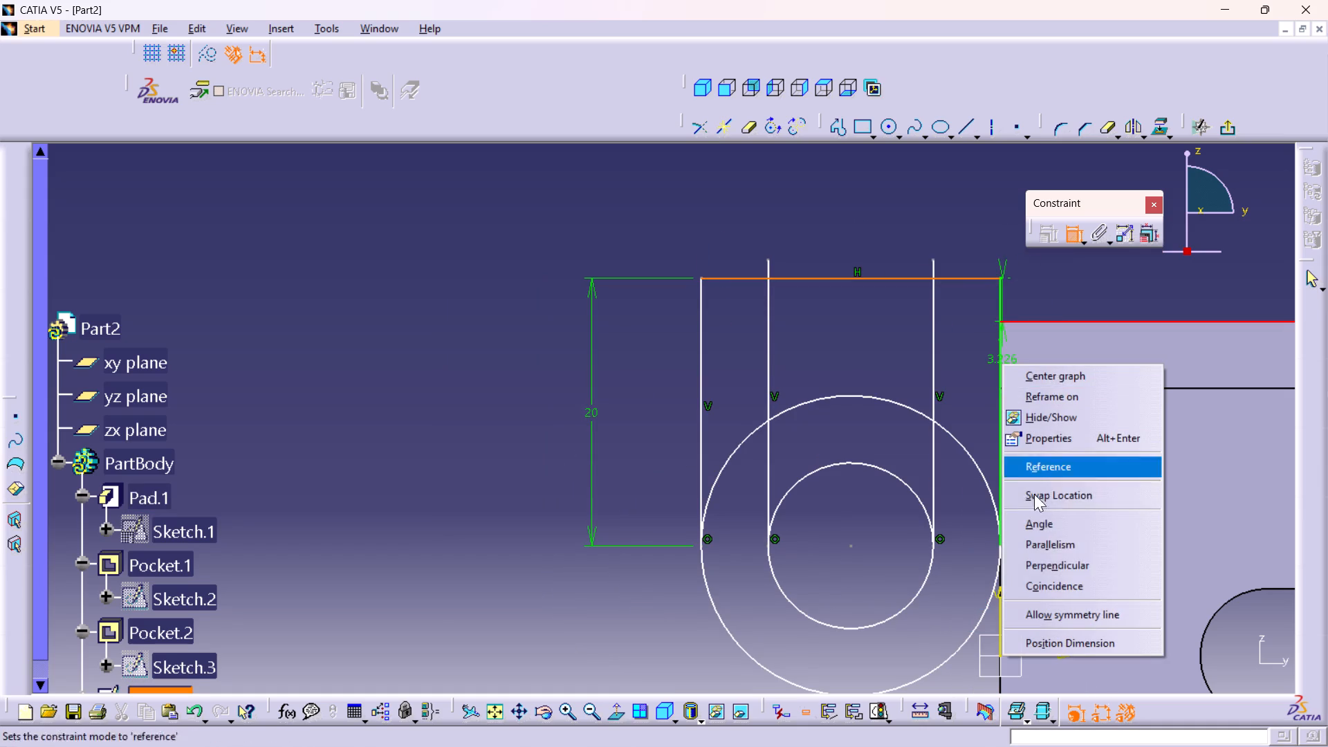
click(1031, 582)
Quick-trim the inner verticals above the top line, the top line and outer circle between them, and the smaller circle's upper half.
middle_drag(947, 387, 962, 444)
right_click(947, 387)
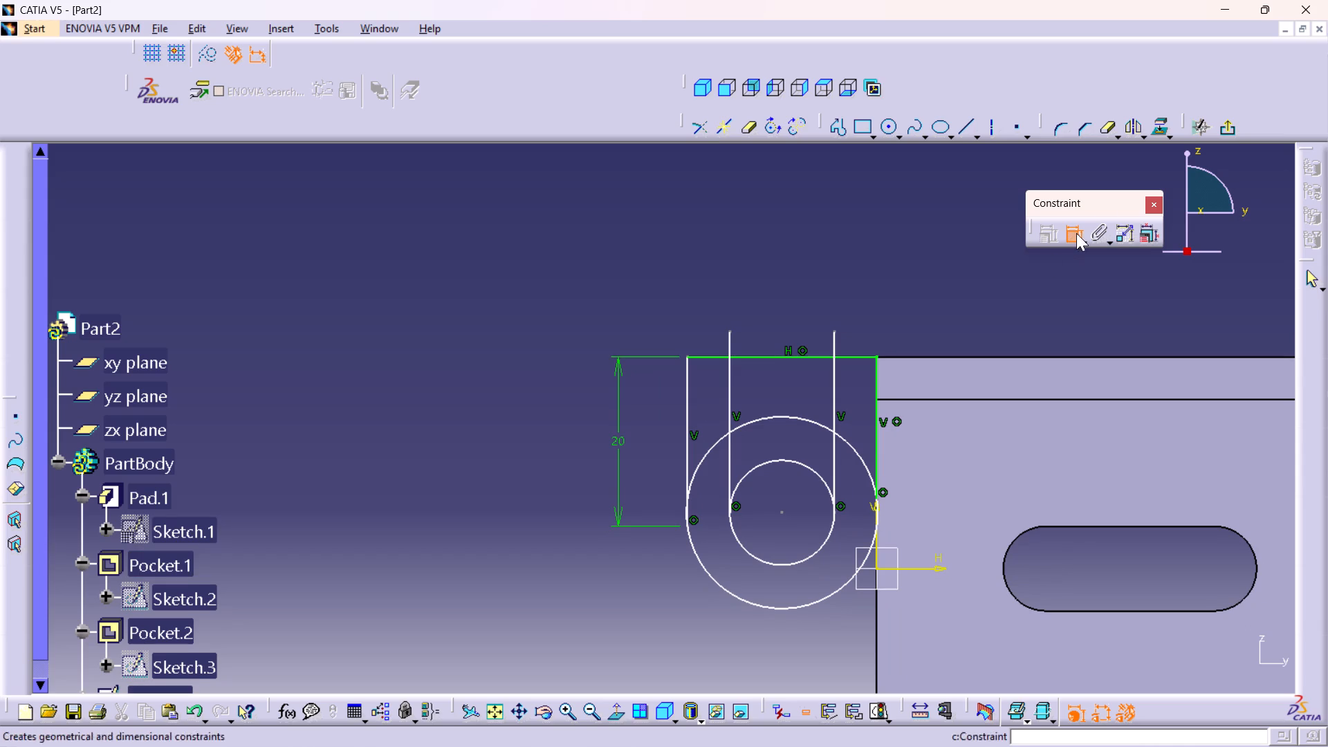
double_click(1107, 128)
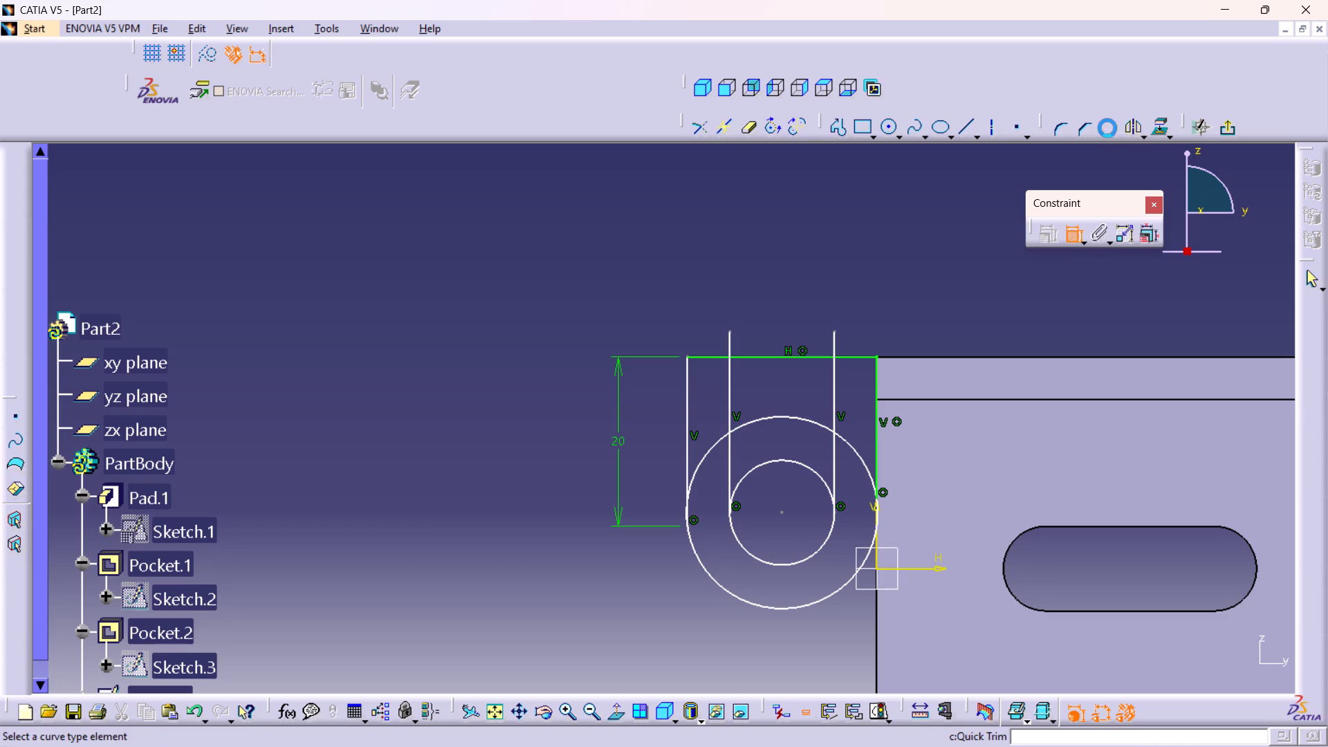
click(831, 342)
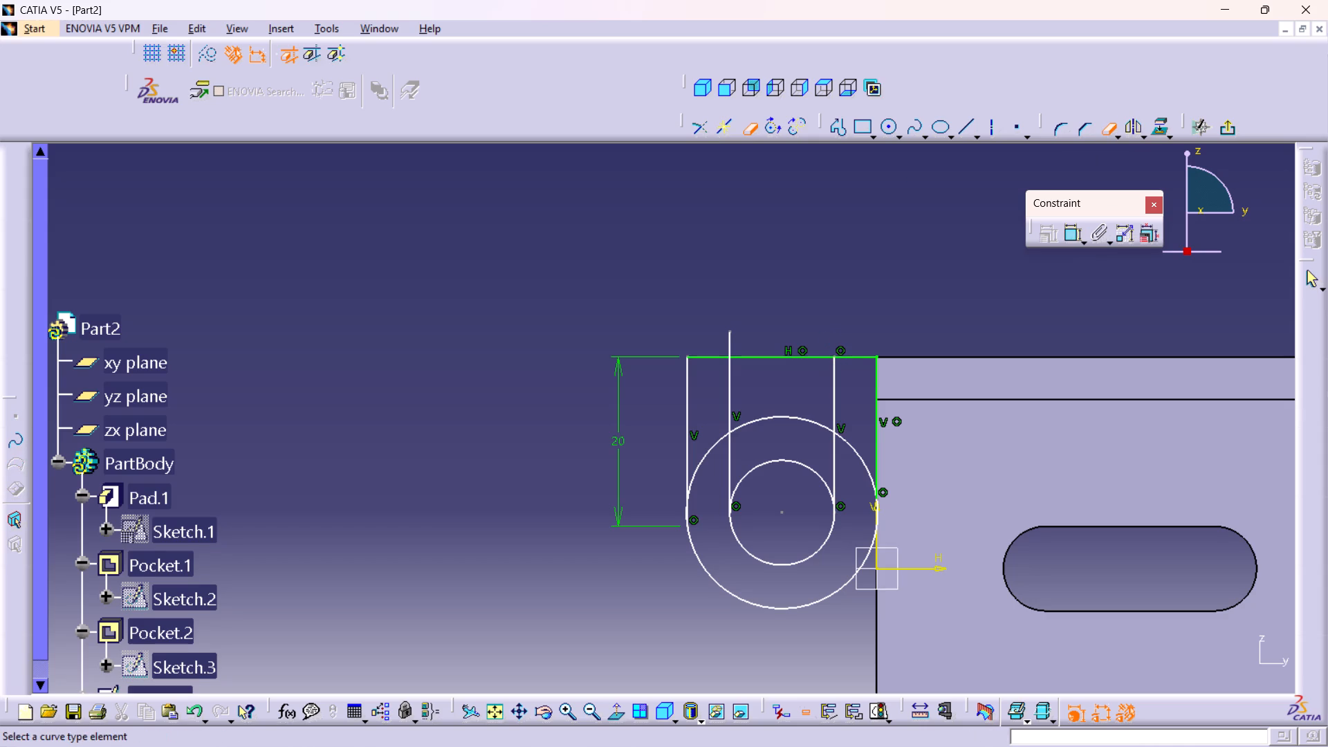
click(730, 335)
click(758, 355)
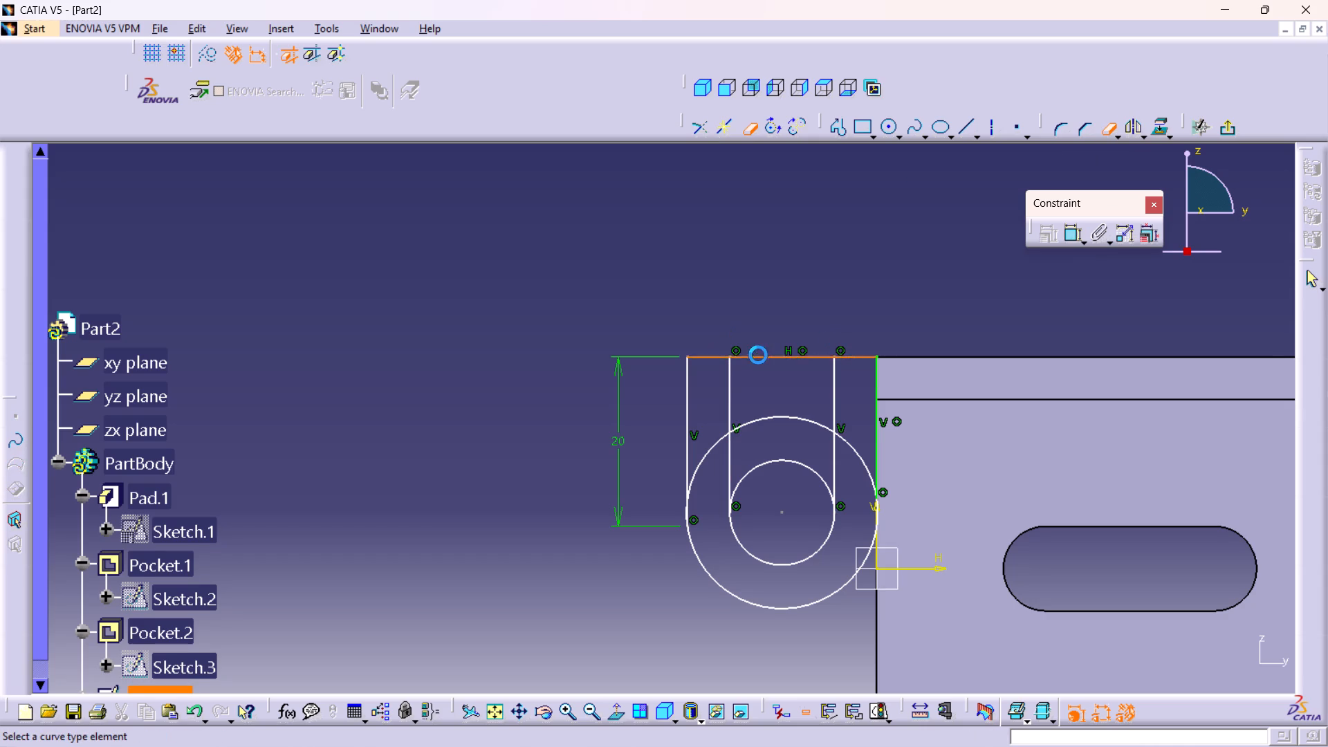
click(757, 419)
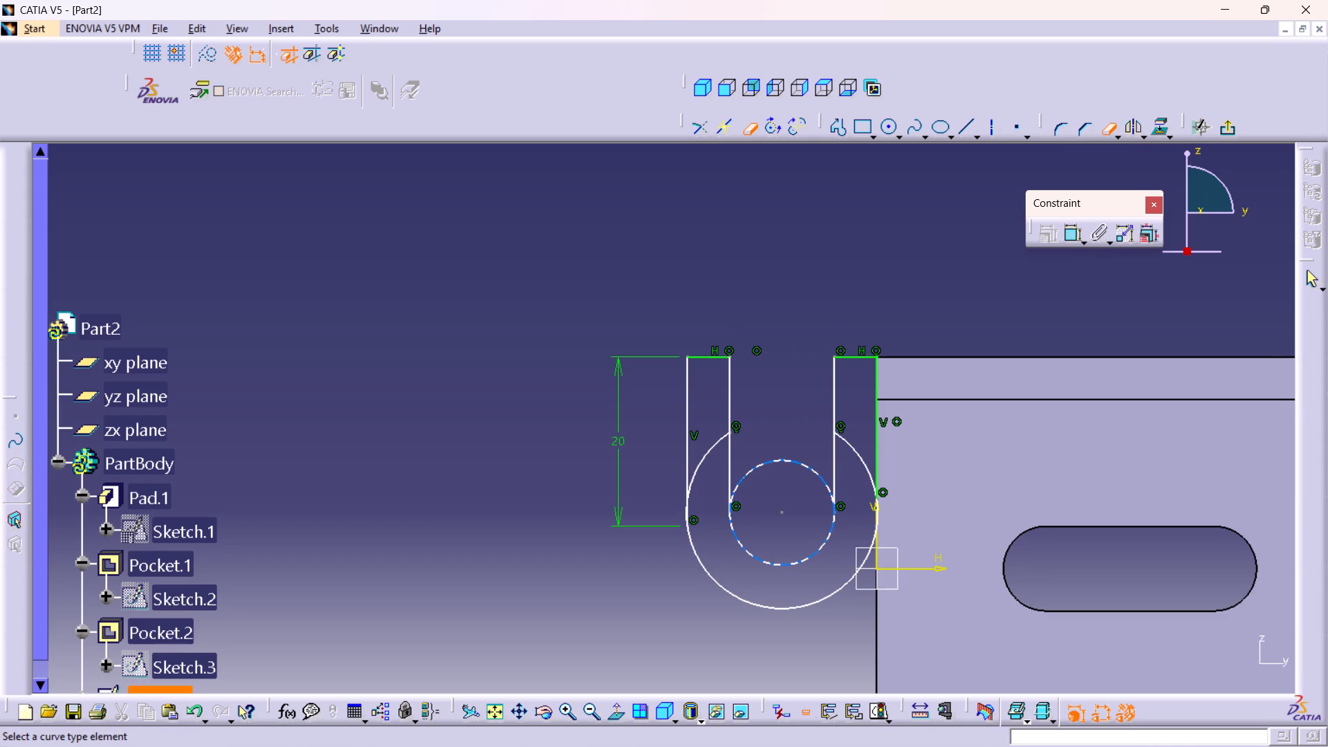
click(772, 461)
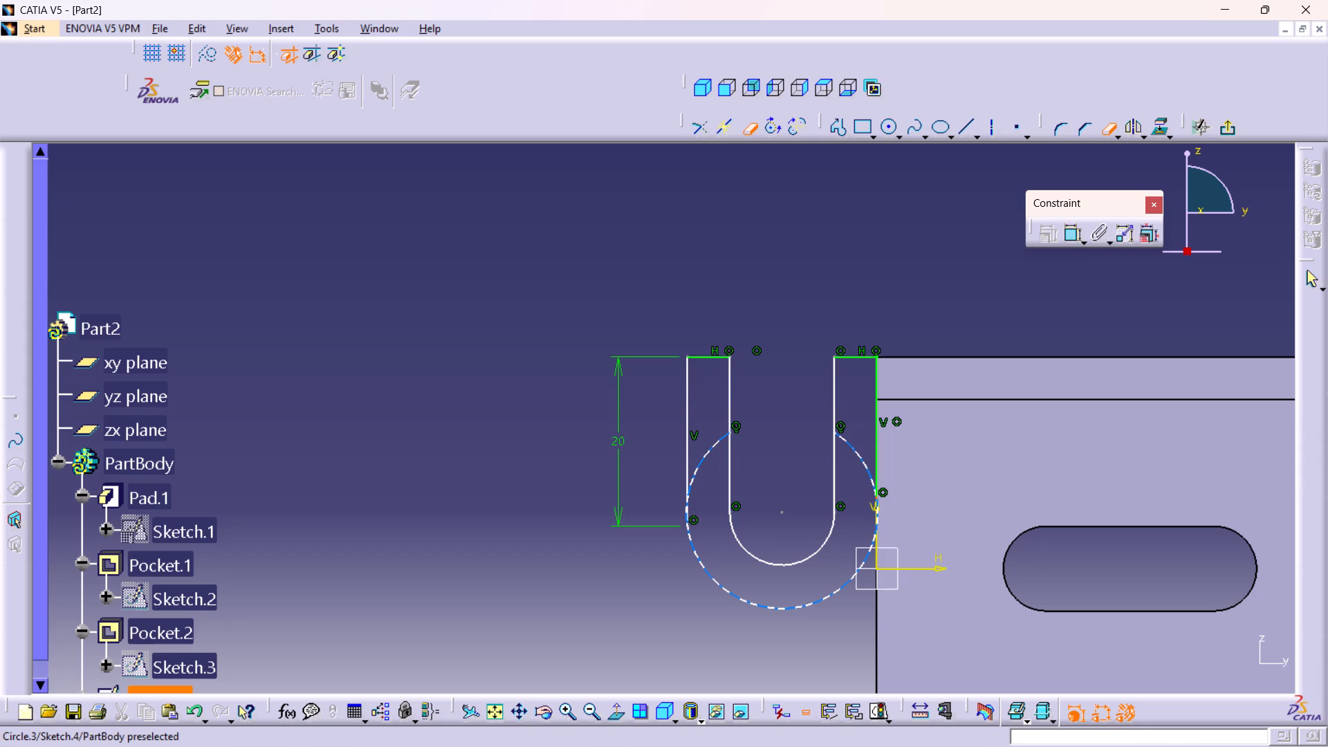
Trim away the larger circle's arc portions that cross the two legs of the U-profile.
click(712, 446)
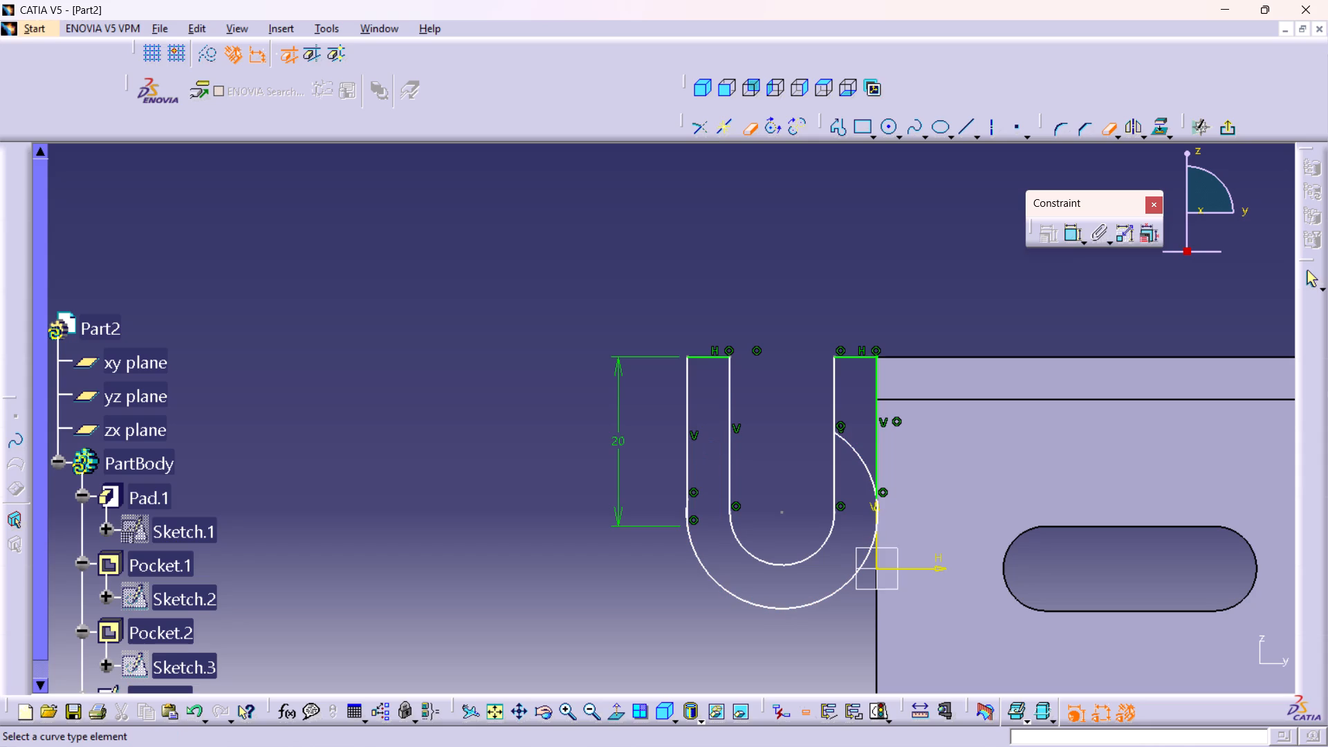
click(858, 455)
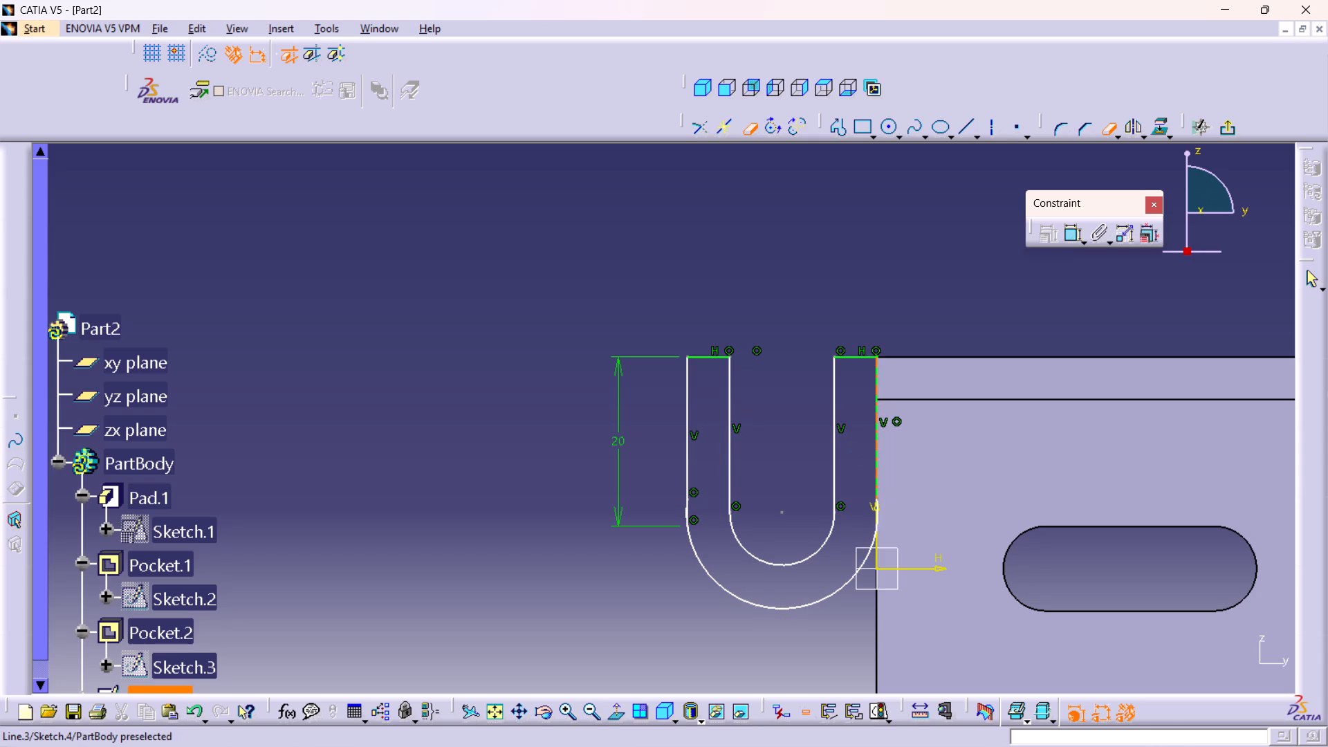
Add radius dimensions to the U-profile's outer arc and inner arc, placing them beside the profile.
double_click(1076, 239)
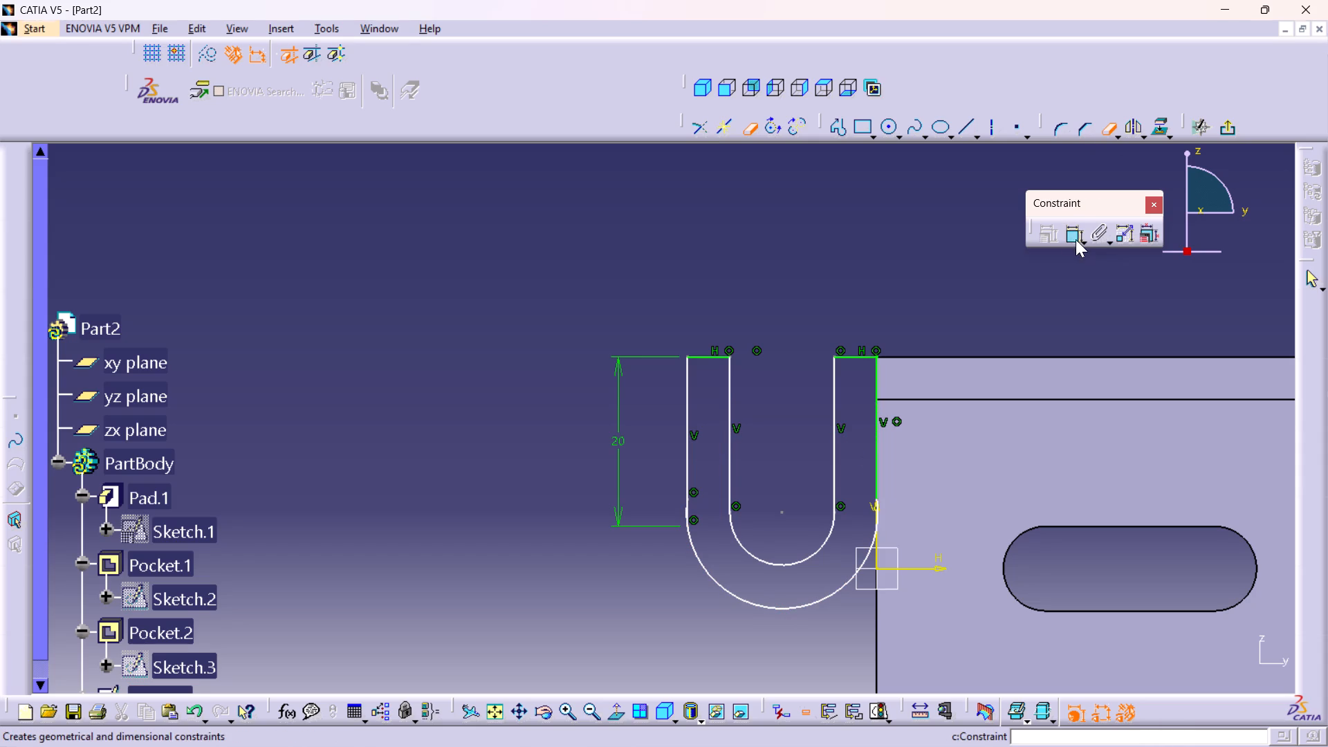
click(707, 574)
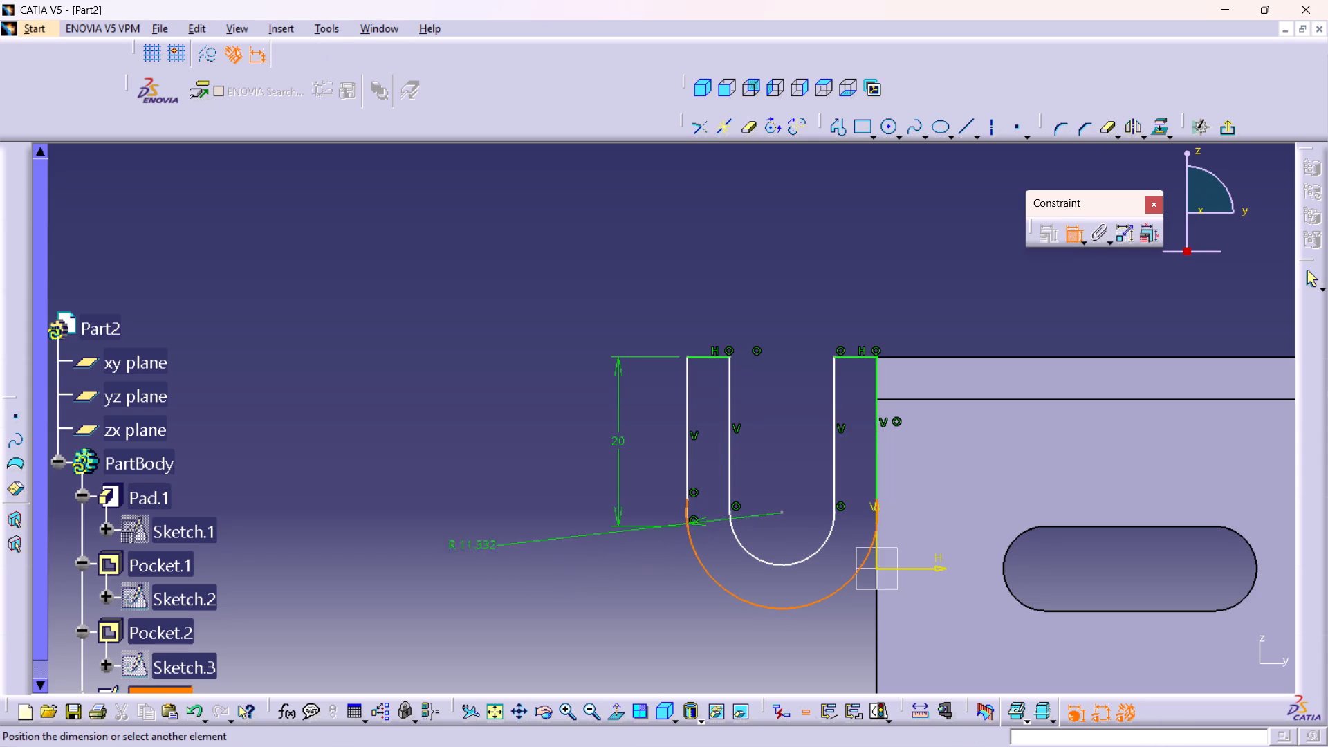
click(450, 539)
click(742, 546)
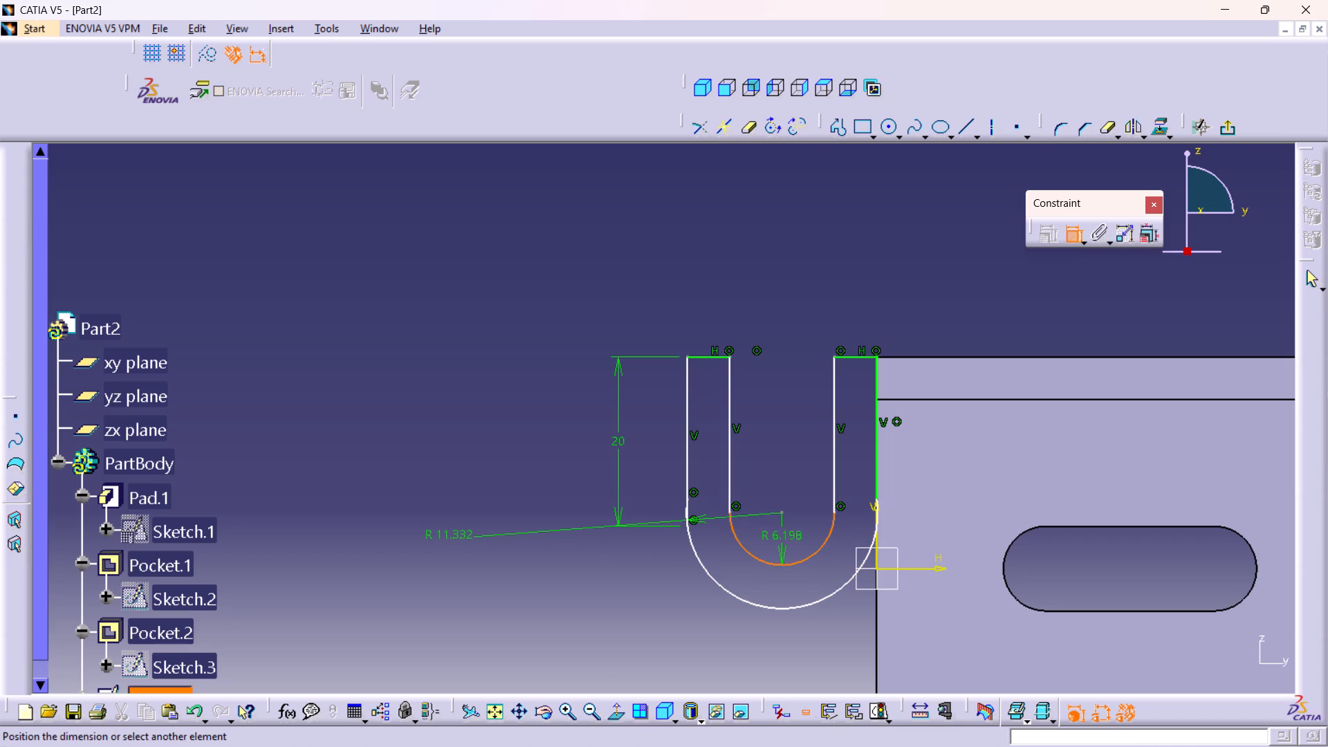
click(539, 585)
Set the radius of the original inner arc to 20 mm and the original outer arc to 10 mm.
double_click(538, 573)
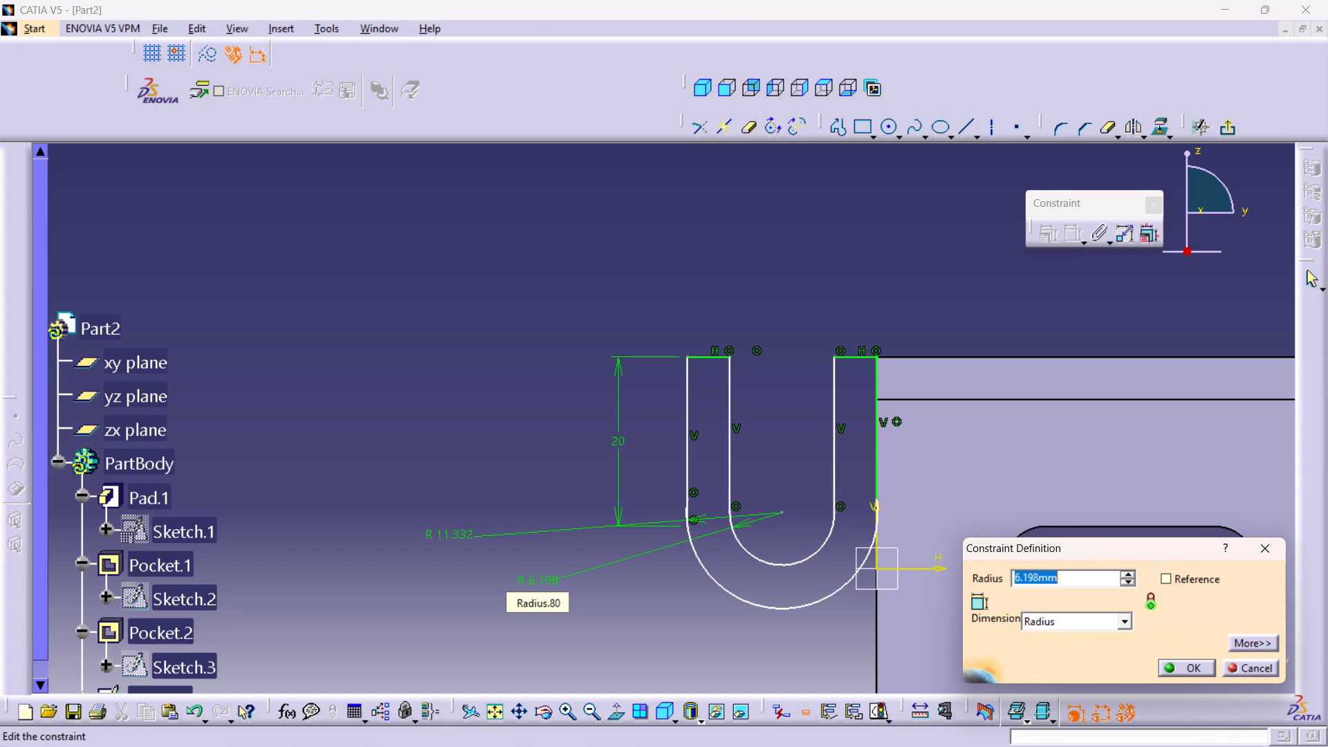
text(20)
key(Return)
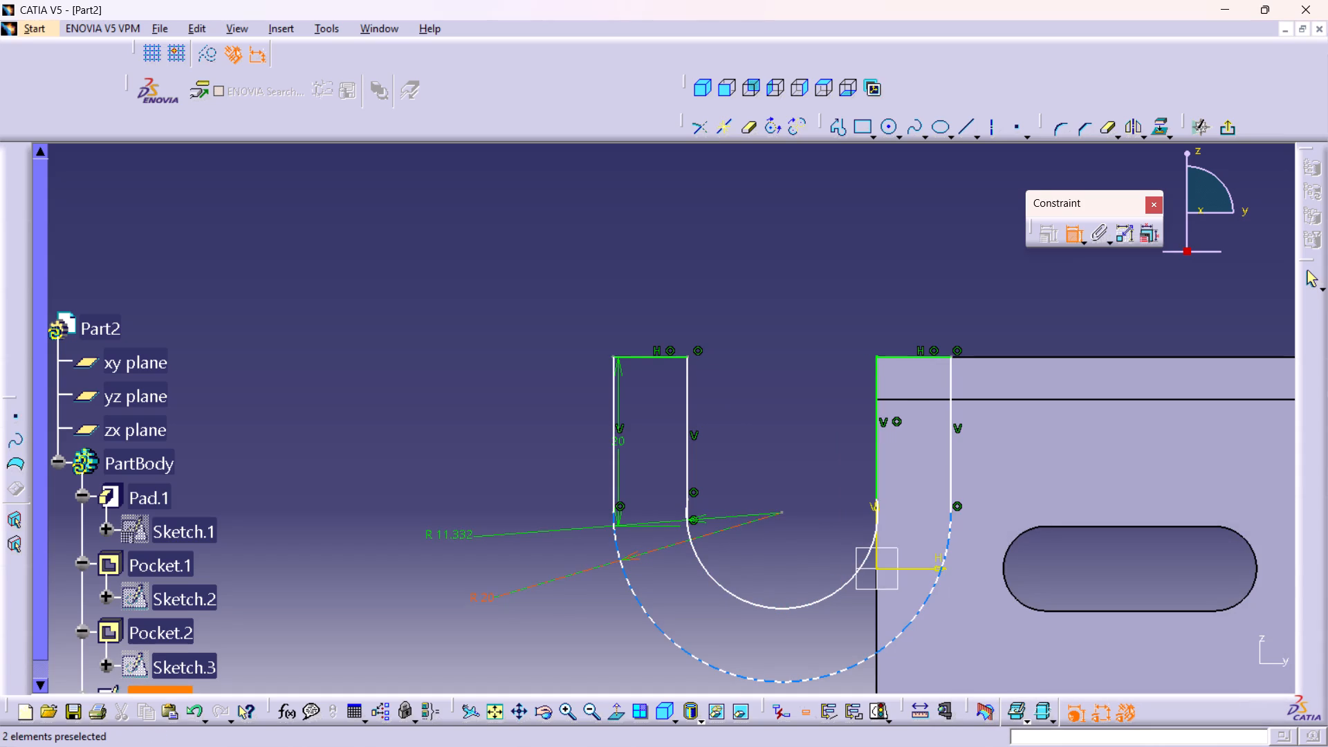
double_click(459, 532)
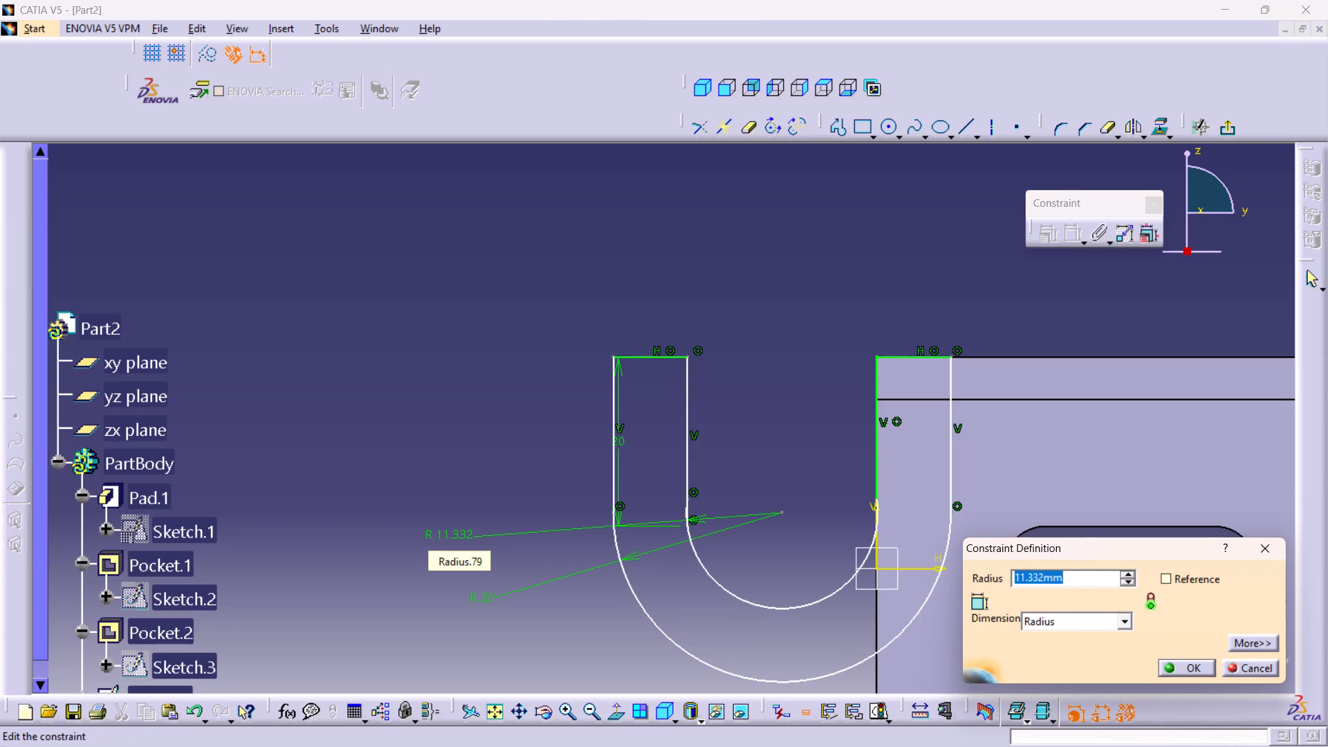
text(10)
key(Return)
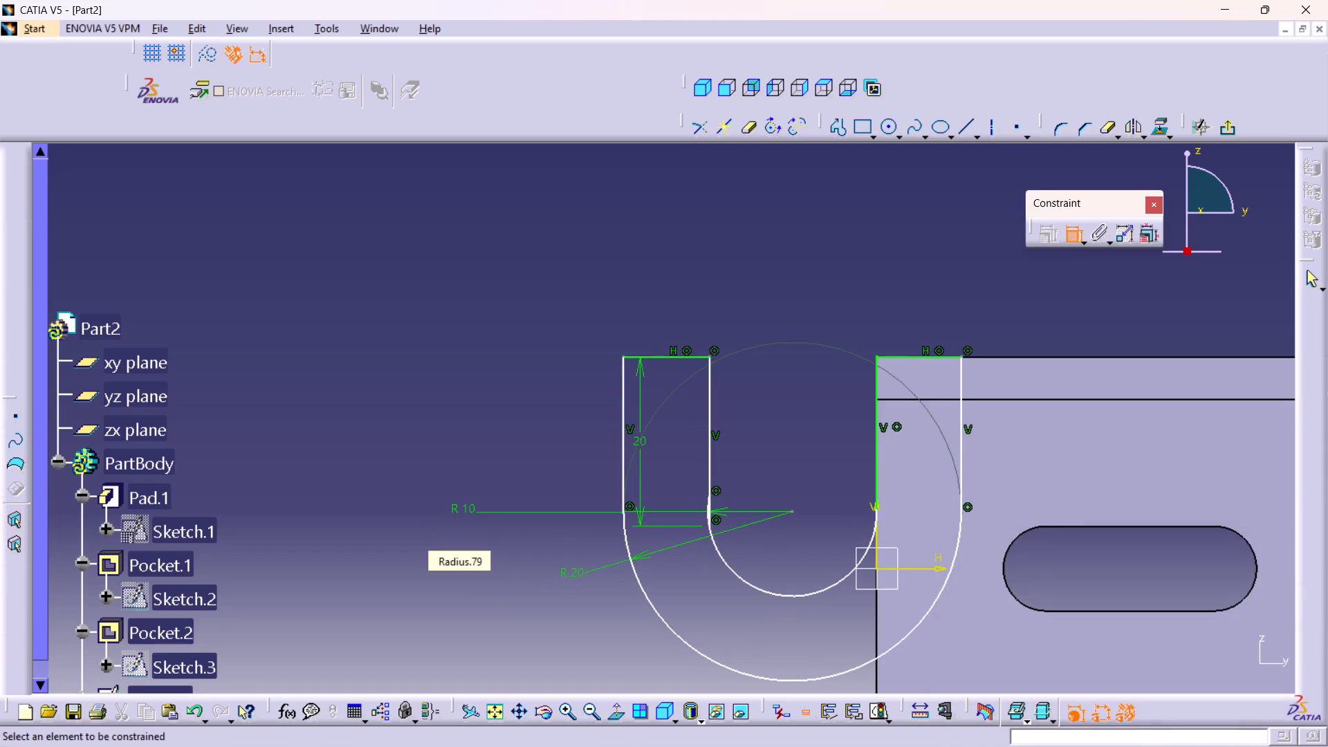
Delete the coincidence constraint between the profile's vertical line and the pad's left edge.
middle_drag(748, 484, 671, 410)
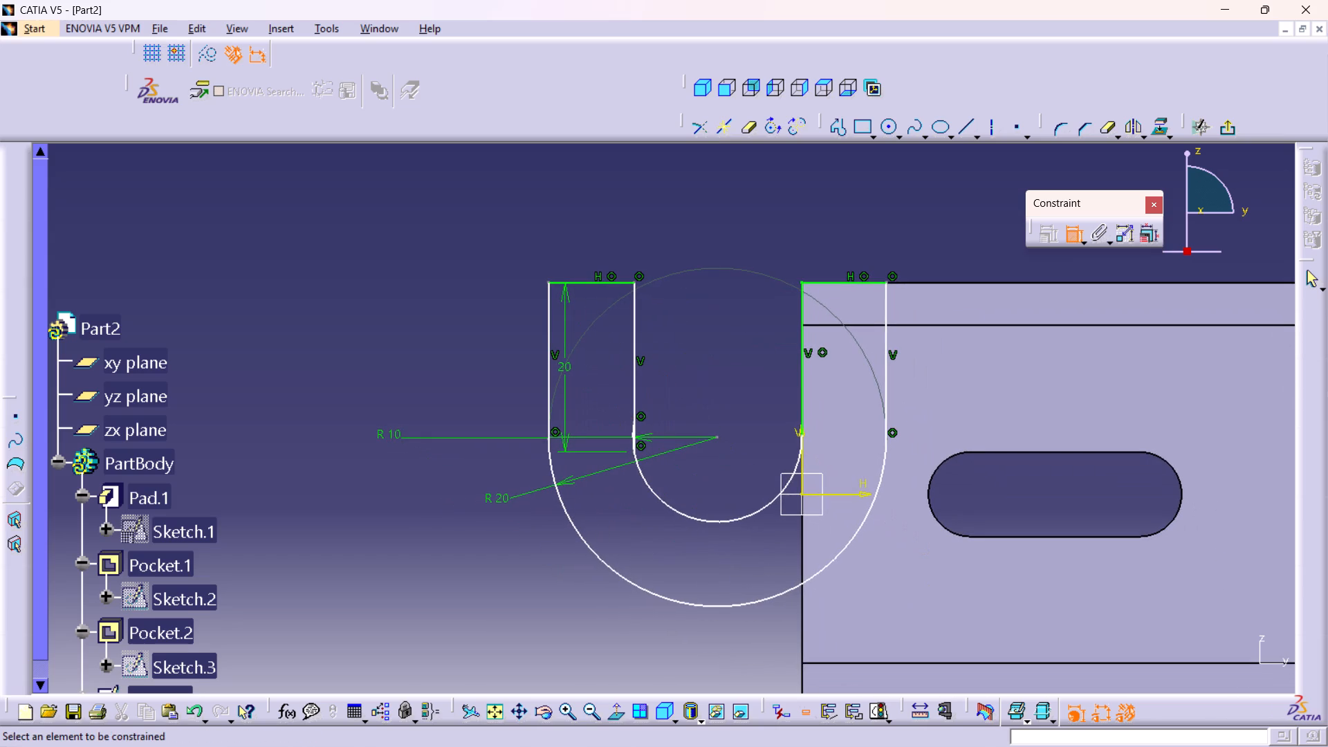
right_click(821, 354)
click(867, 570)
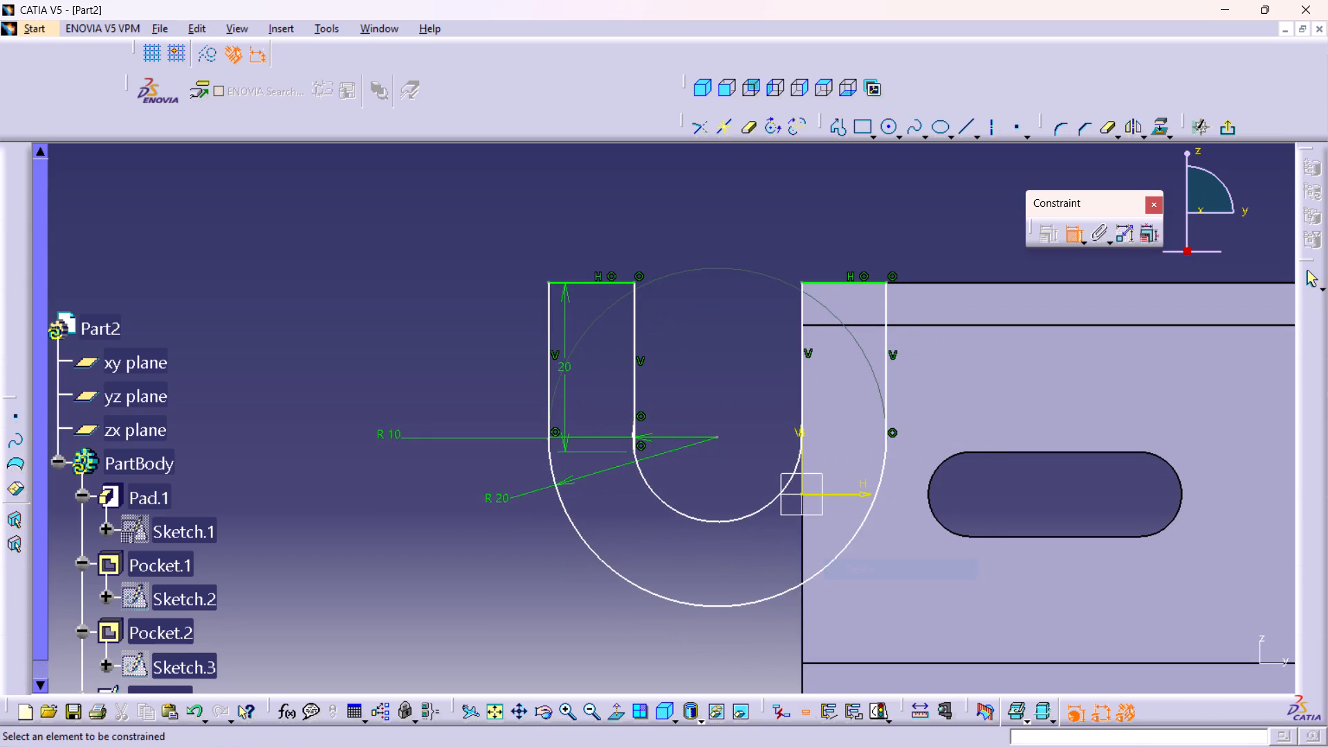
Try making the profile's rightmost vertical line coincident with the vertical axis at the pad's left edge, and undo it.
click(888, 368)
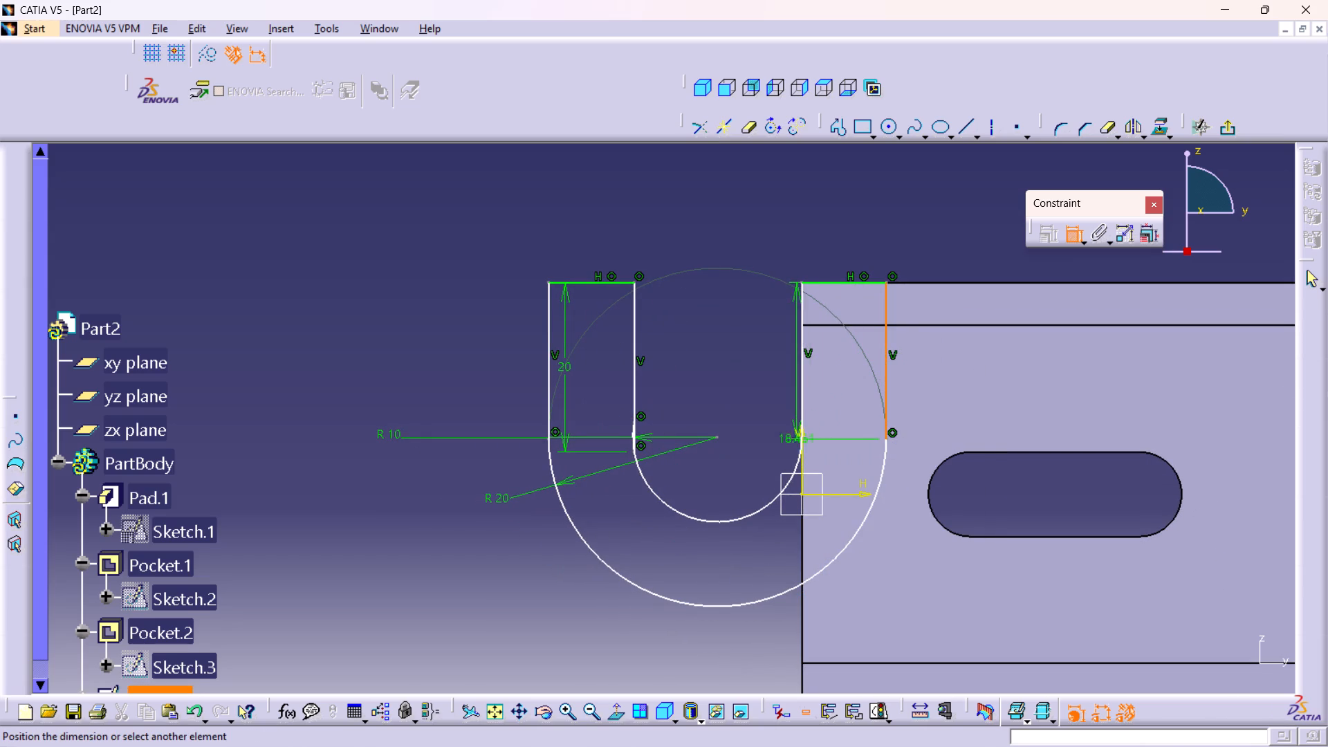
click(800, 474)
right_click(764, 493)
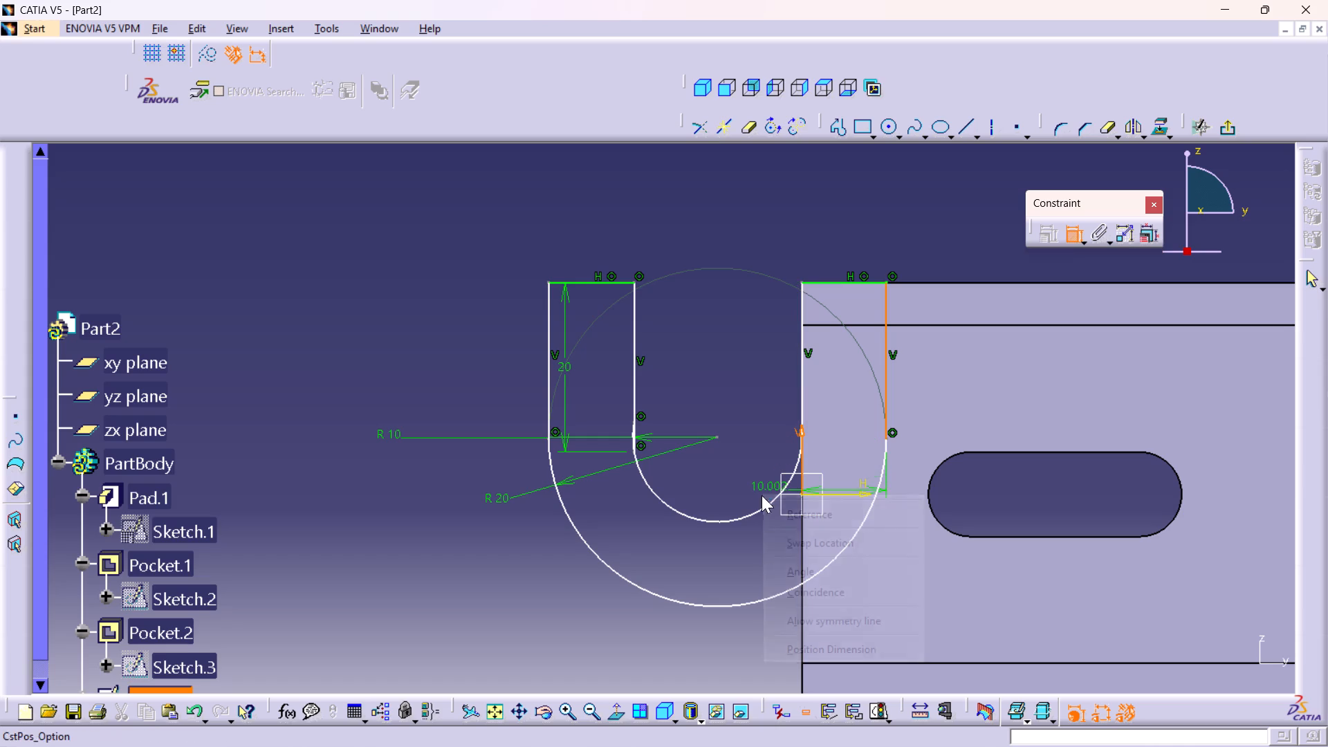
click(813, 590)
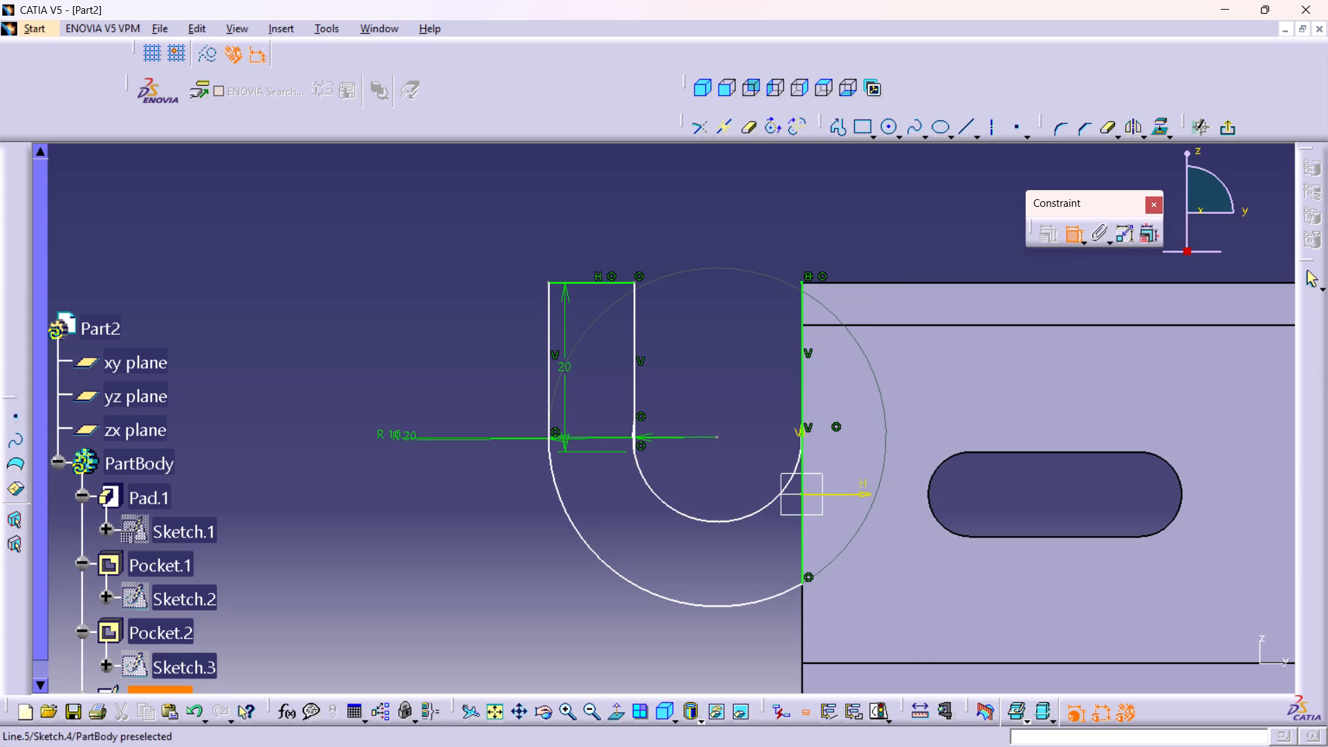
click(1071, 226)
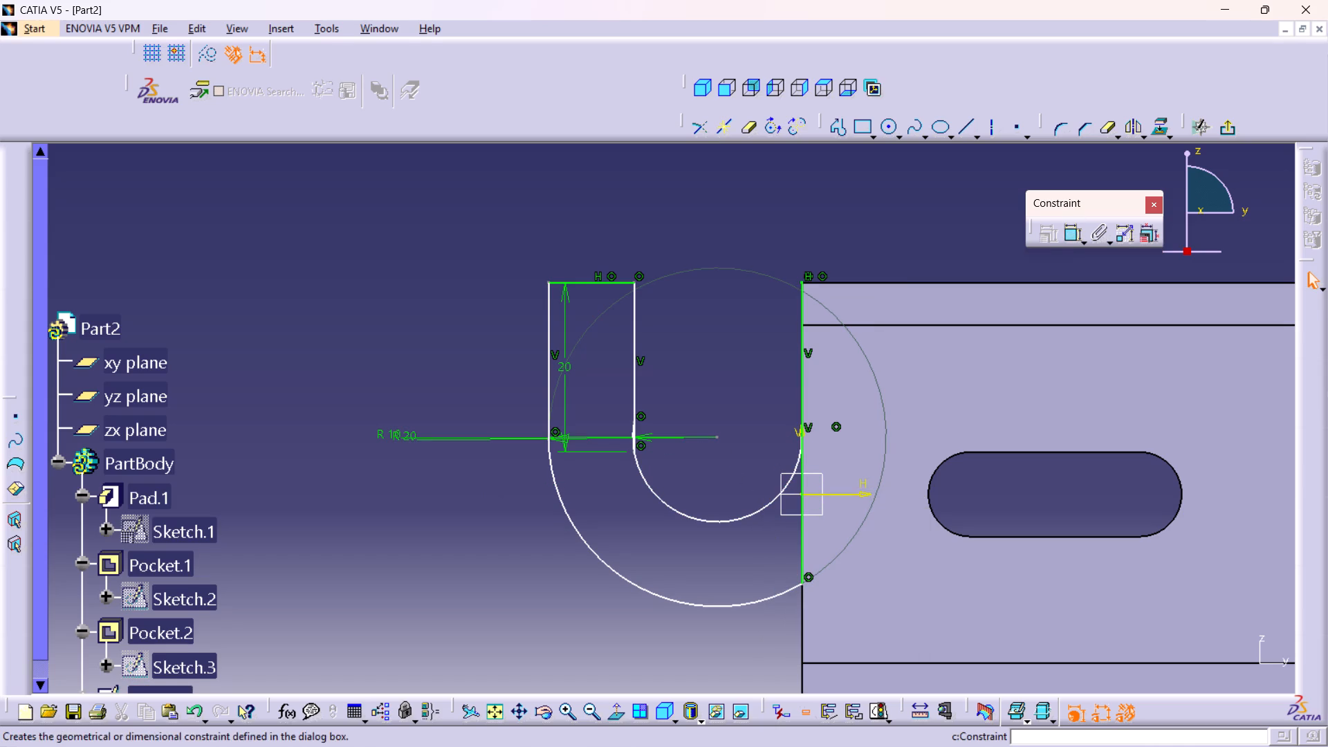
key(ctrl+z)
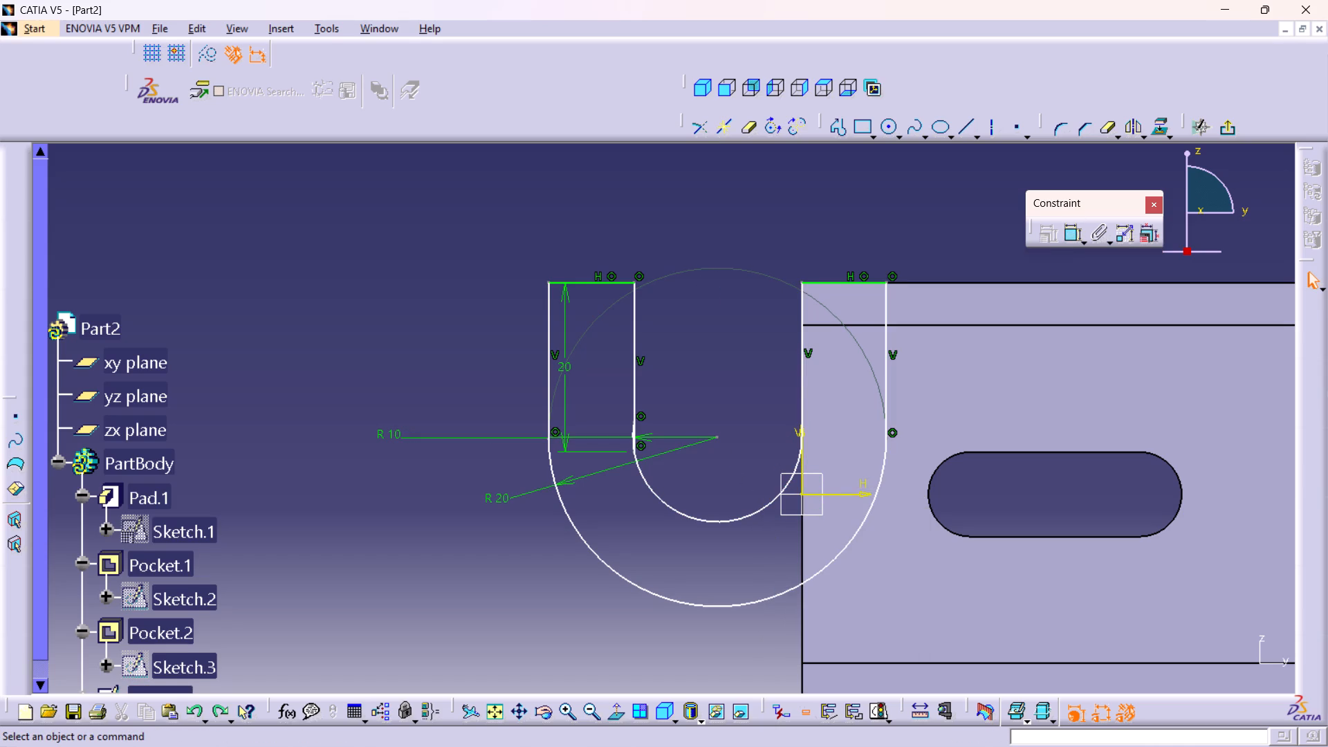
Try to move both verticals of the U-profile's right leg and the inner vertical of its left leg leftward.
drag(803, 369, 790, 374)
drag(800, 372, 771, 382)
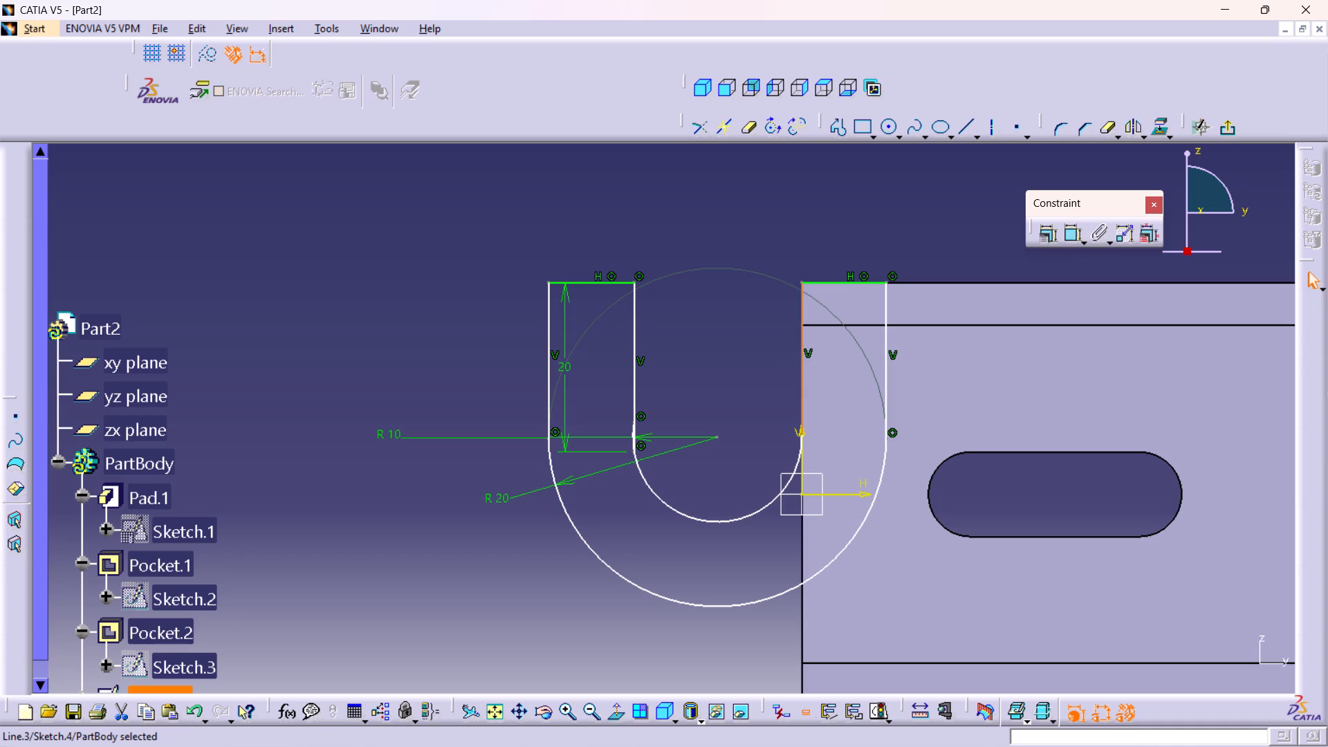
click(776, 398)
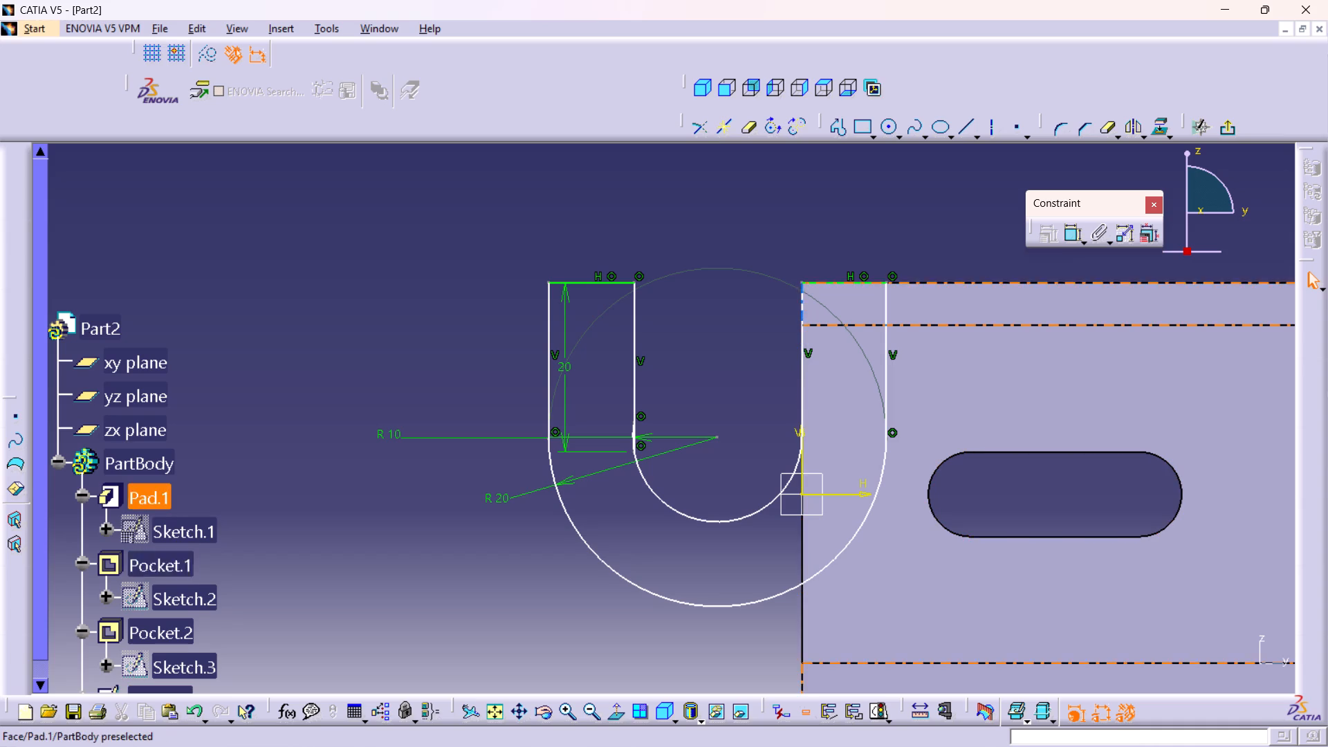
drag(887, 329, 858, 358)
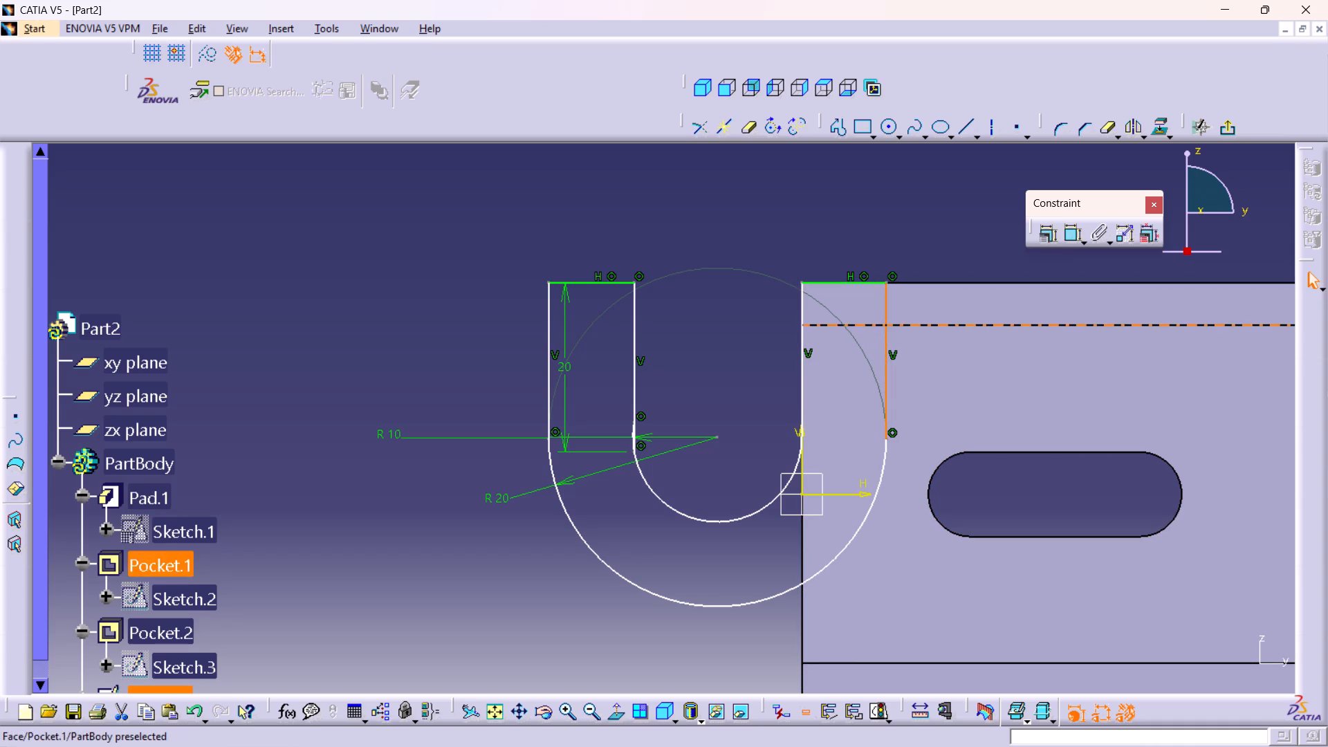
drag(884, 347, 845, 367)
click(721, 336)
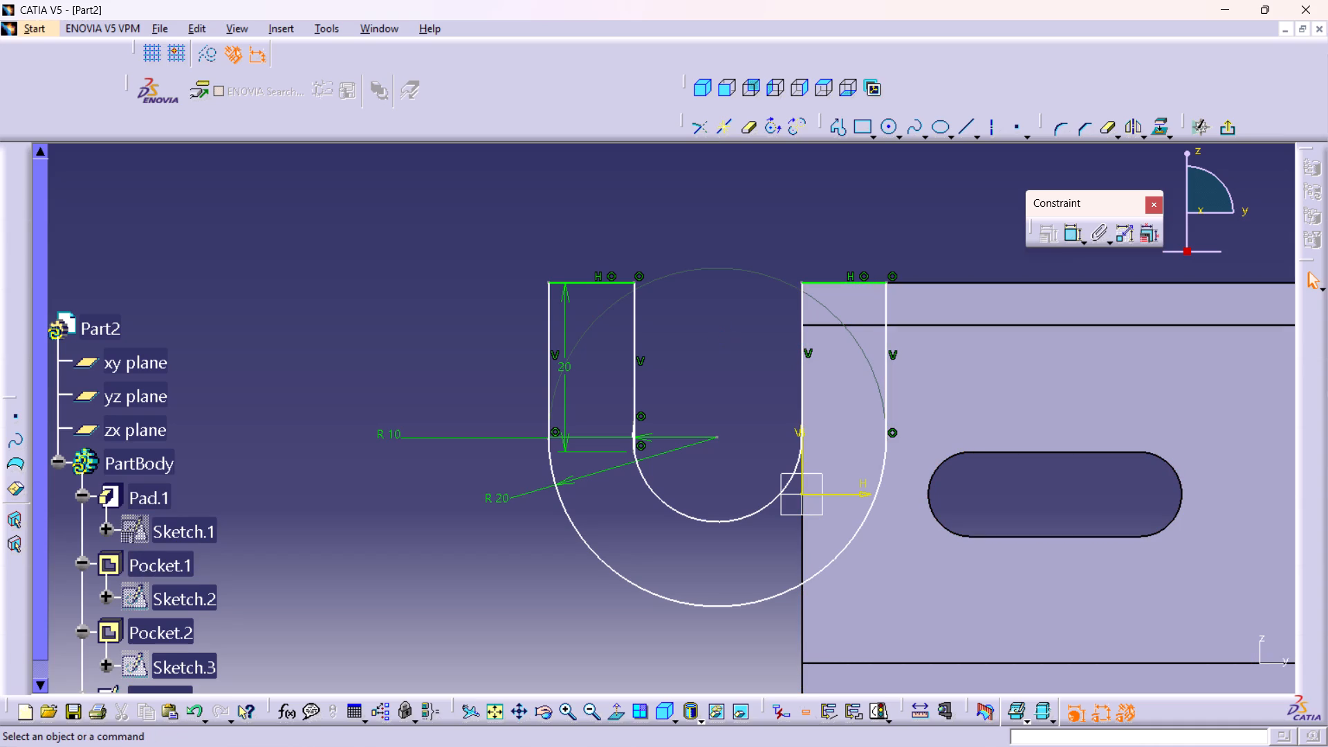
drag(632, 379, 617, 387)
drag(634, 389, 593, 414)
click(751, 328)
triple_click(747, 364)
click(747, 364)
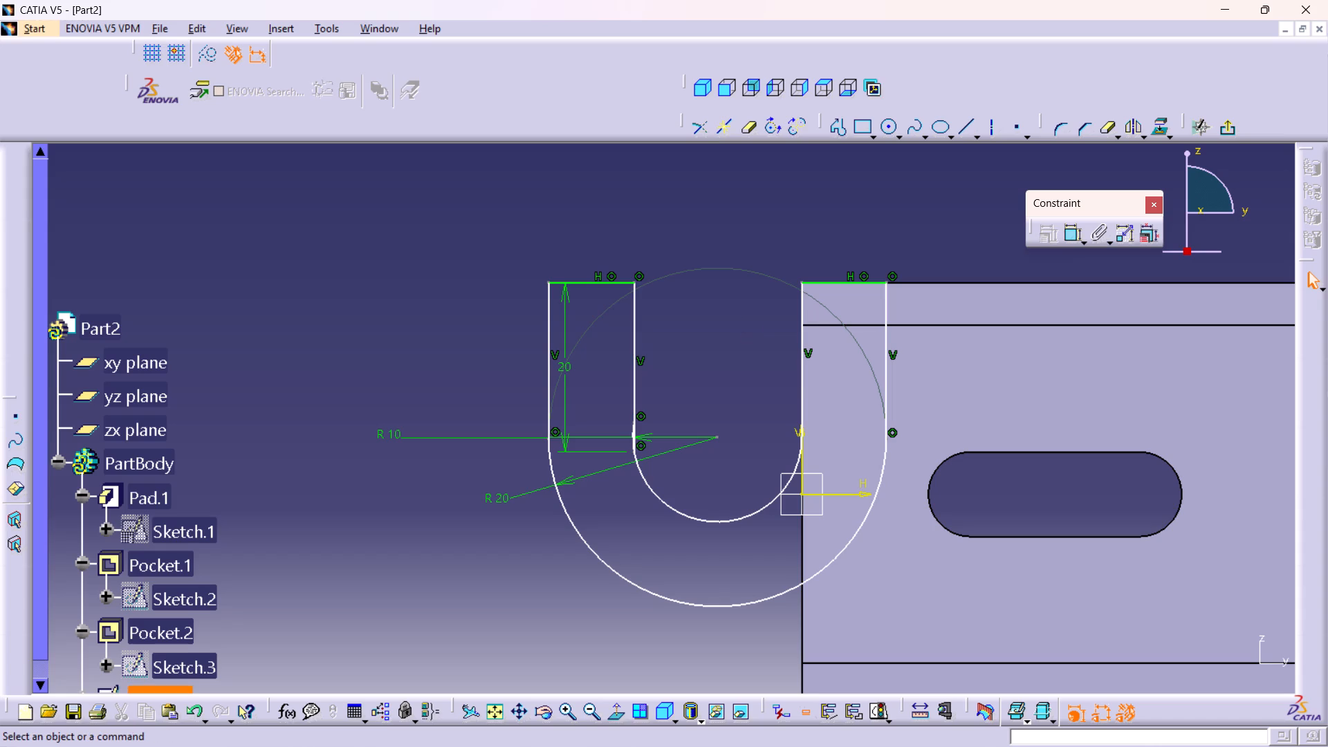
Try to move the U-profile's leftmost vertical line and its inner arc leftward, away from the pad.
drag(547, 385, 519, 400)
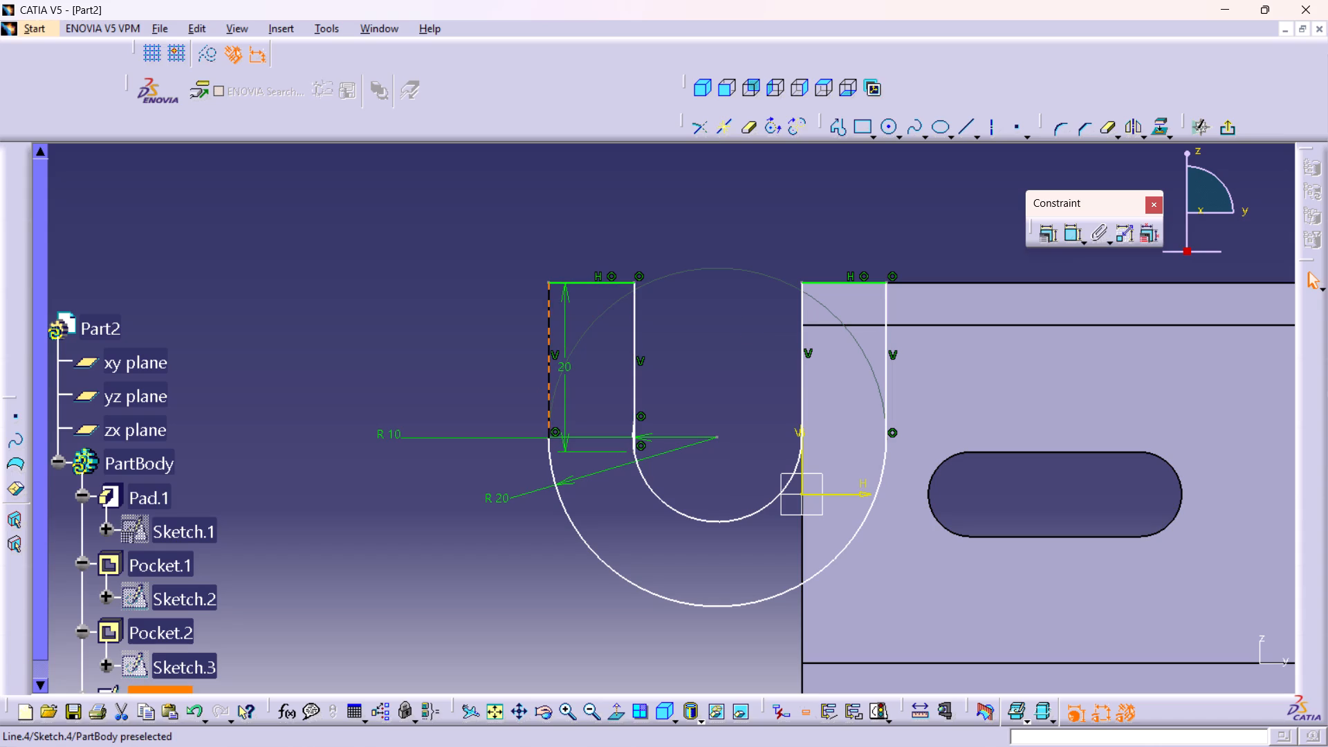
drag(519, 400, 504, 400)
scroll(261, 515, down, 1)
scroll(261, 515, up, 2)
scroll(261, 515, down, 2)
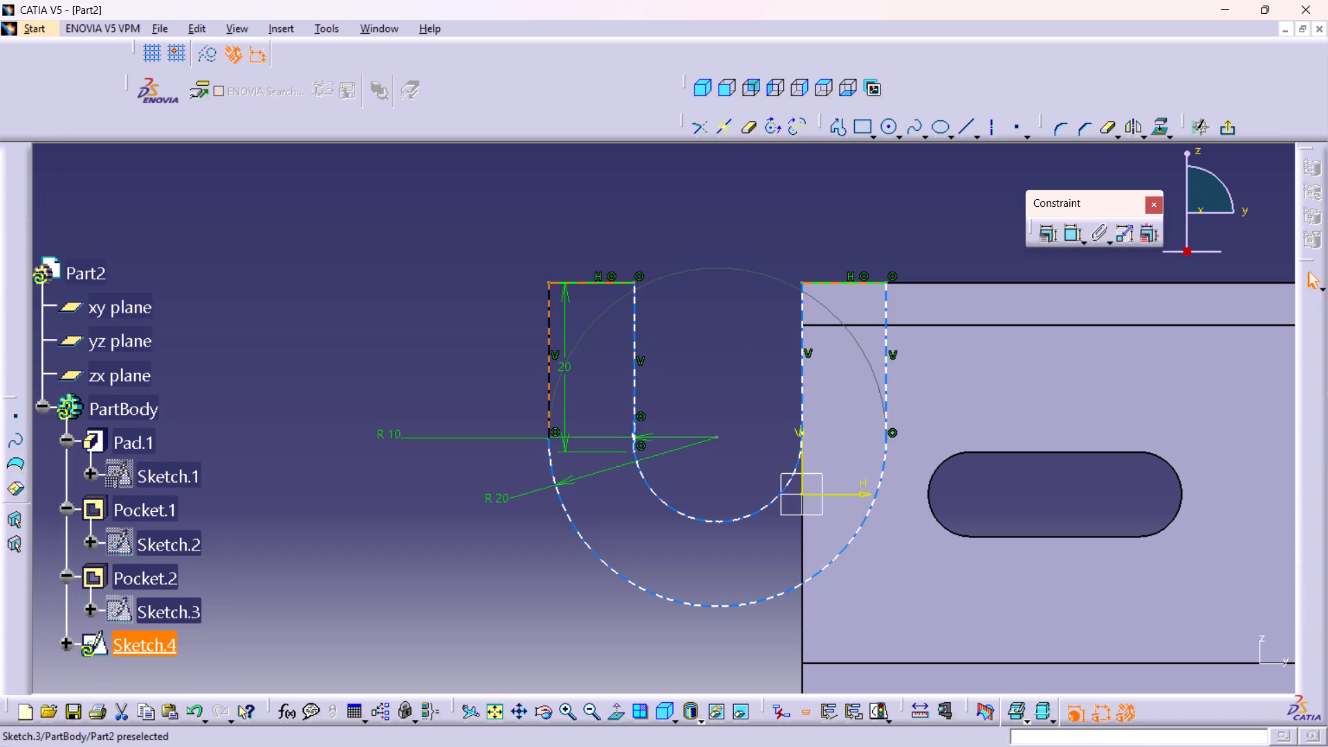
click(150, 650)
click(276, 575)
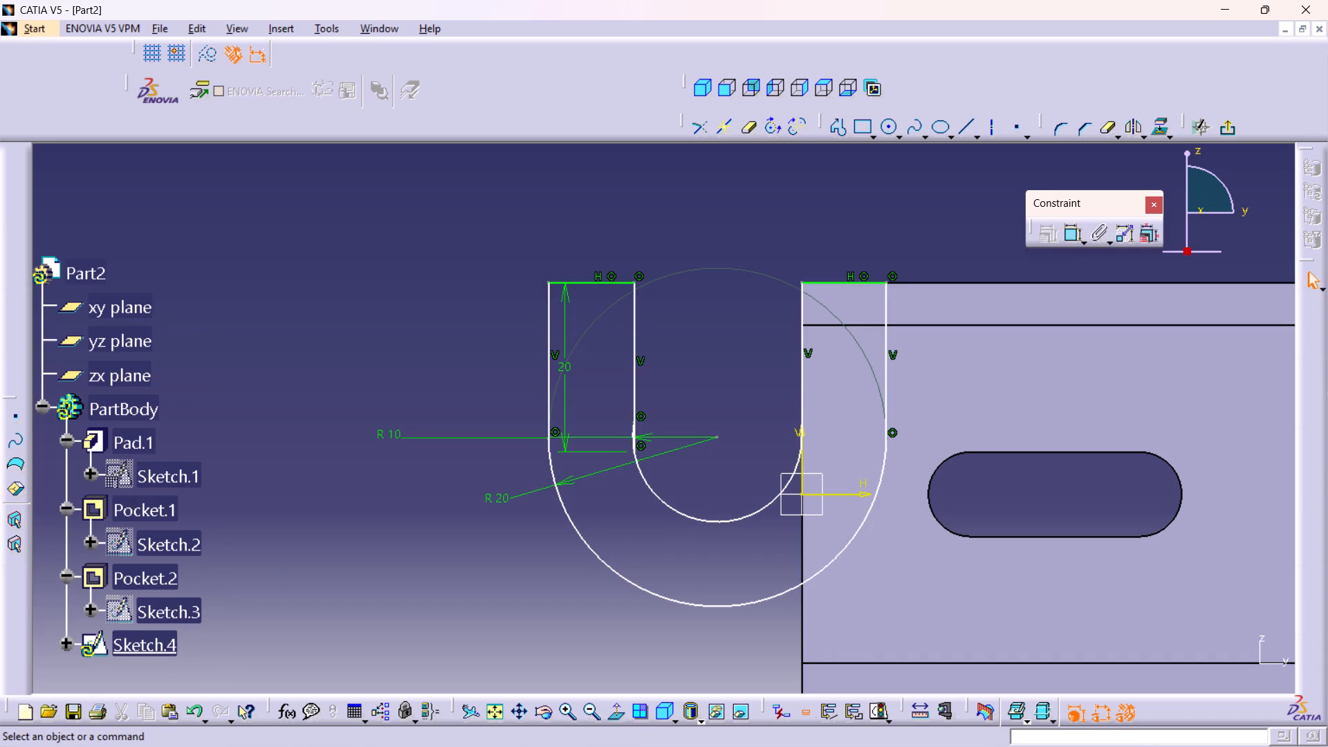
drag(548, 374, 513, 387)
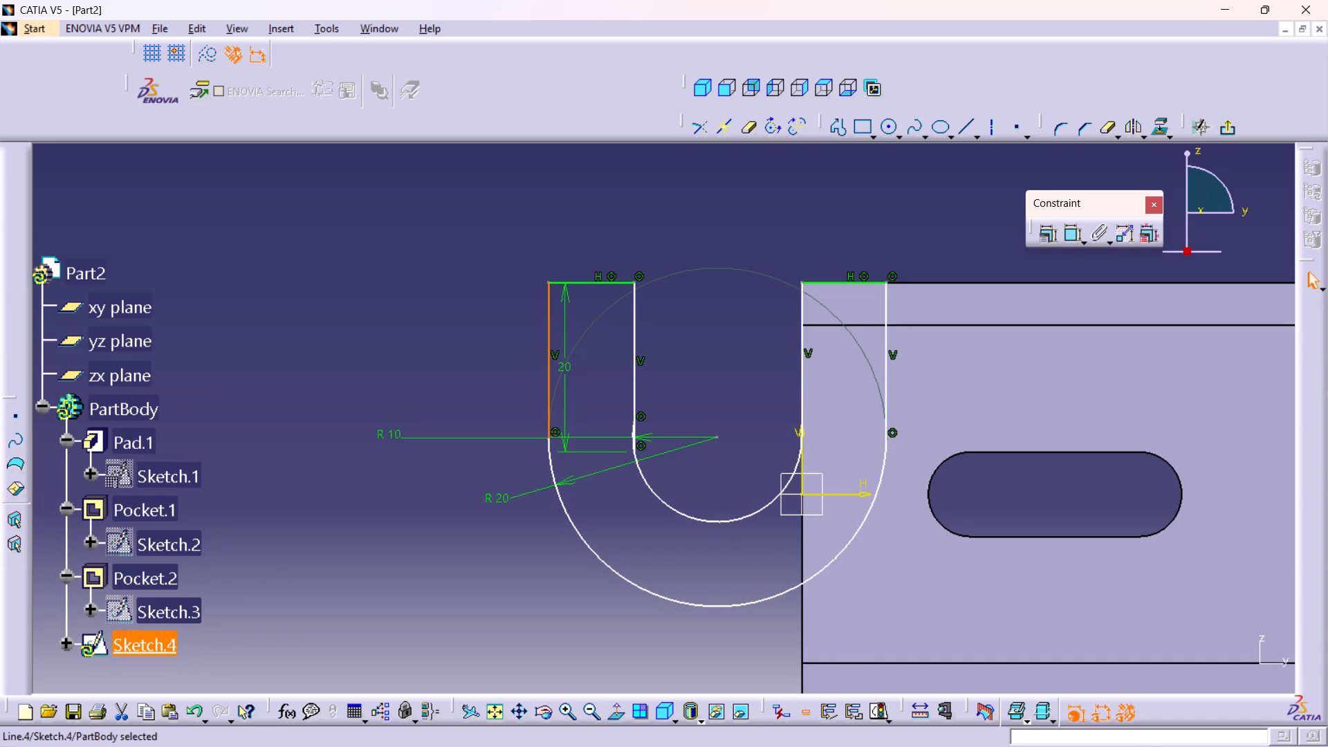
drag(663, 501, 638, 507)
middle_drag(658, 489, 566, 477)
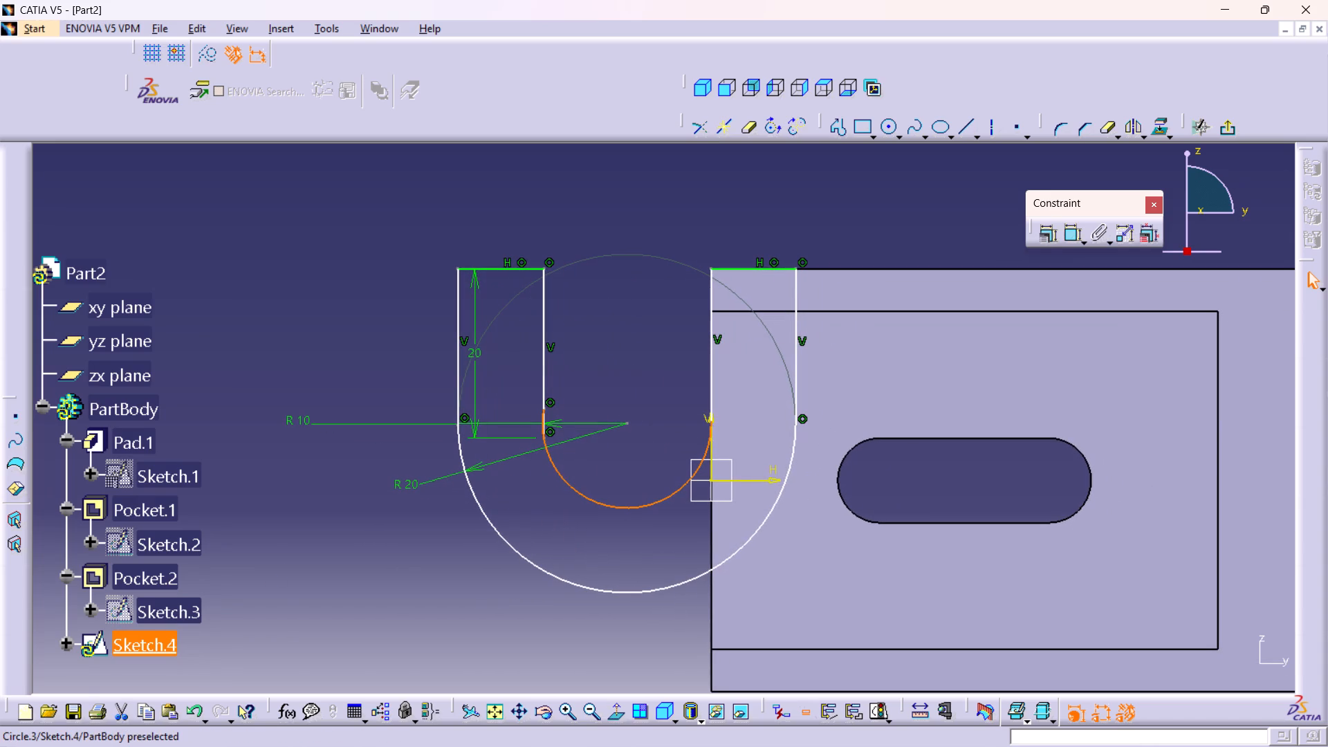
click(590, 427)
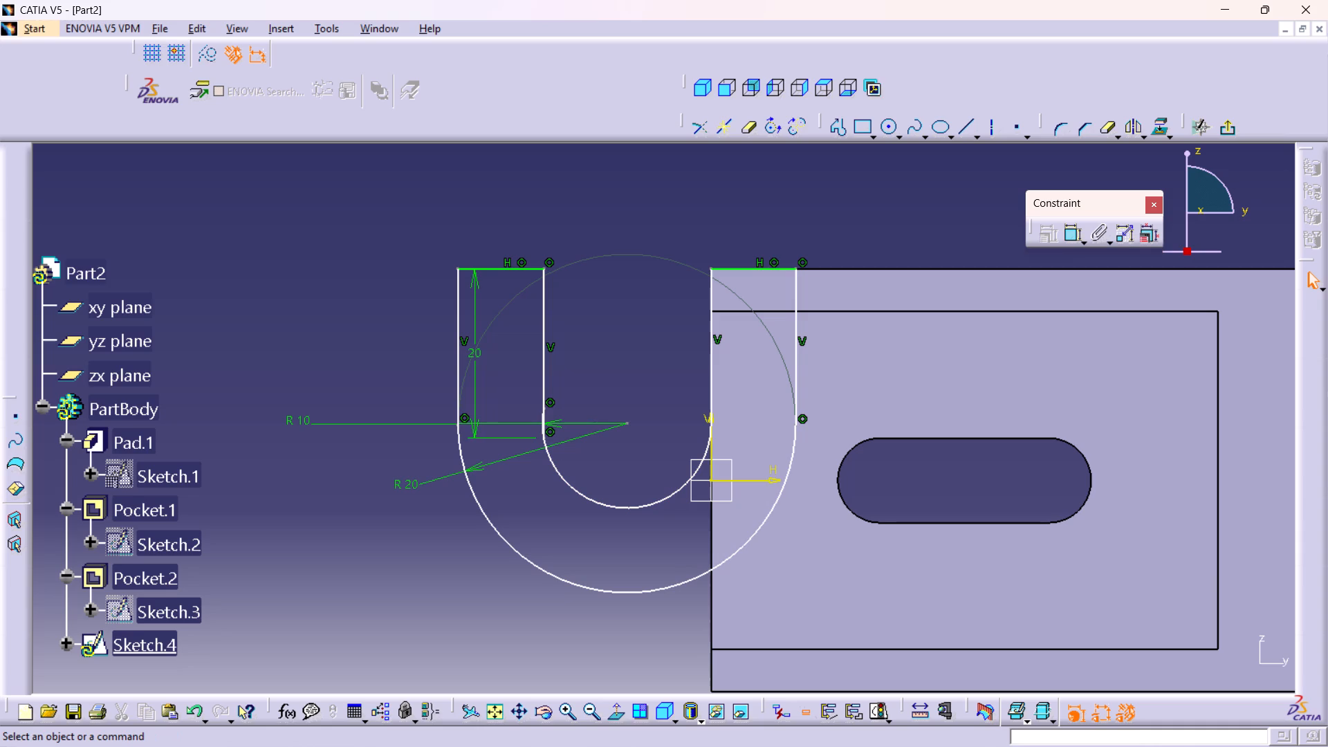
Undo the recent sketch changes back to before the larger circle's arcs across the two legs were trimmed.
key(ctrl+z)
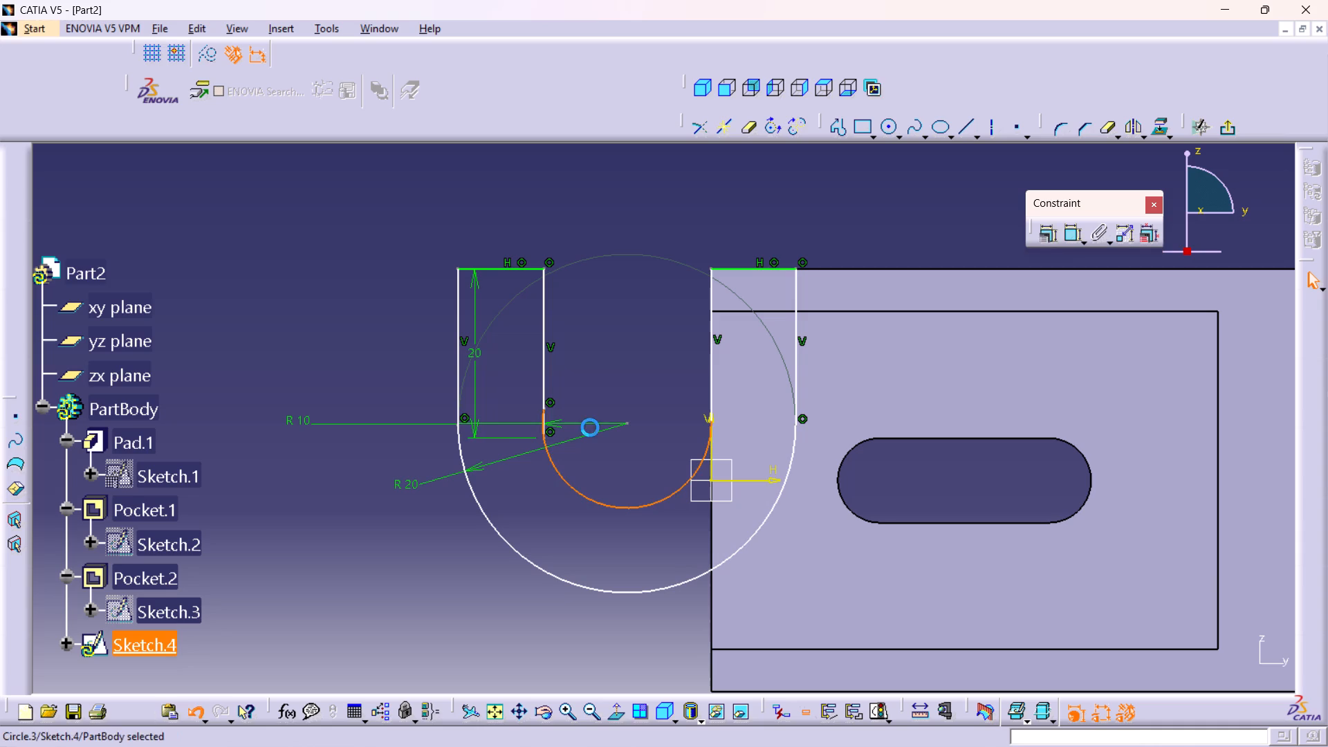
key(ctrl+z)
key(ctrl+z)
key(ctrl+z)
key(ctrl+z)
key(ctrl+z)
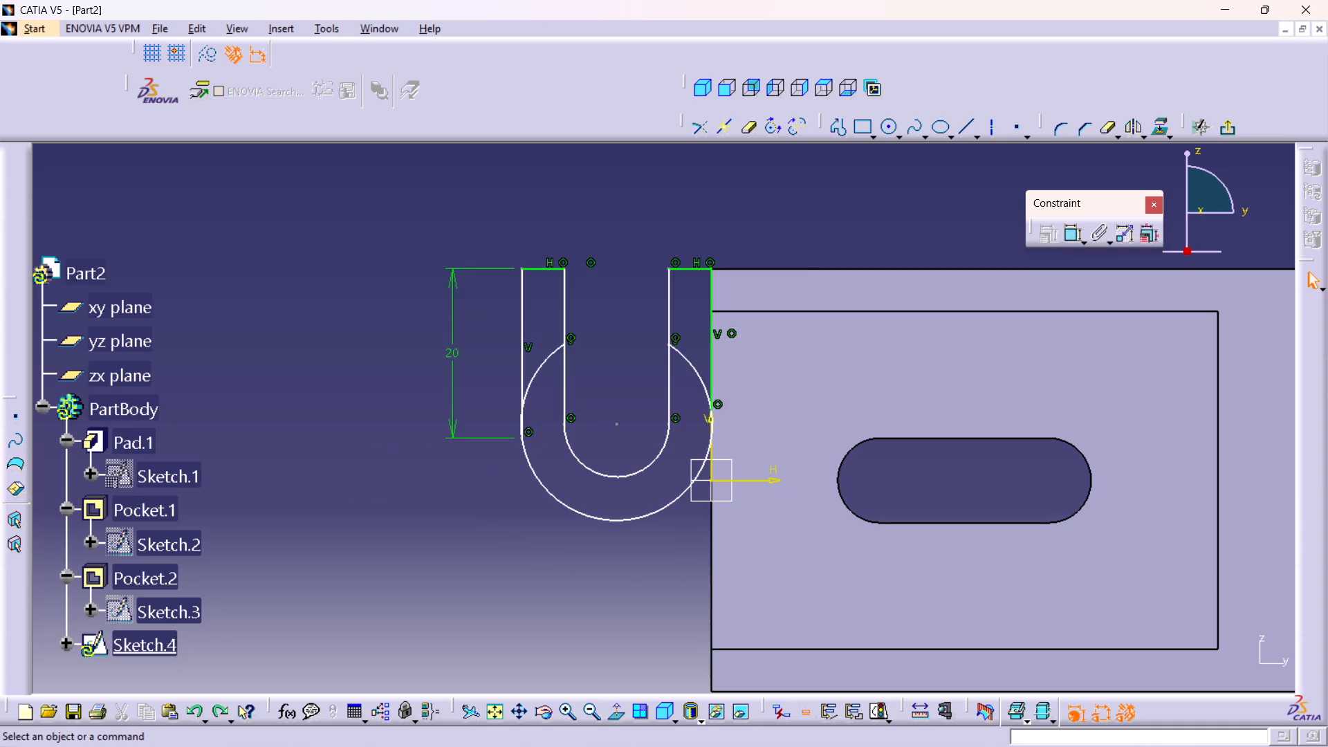
Undo the earlier sketch changes back past the trims, the pad-edge coincidence and the leg-length edit, restoring both full circles.
key(ctrl+z)
key(ctrl+z)
key(ctrl+z)
key(ctrl+z)
key(ctrl+z)
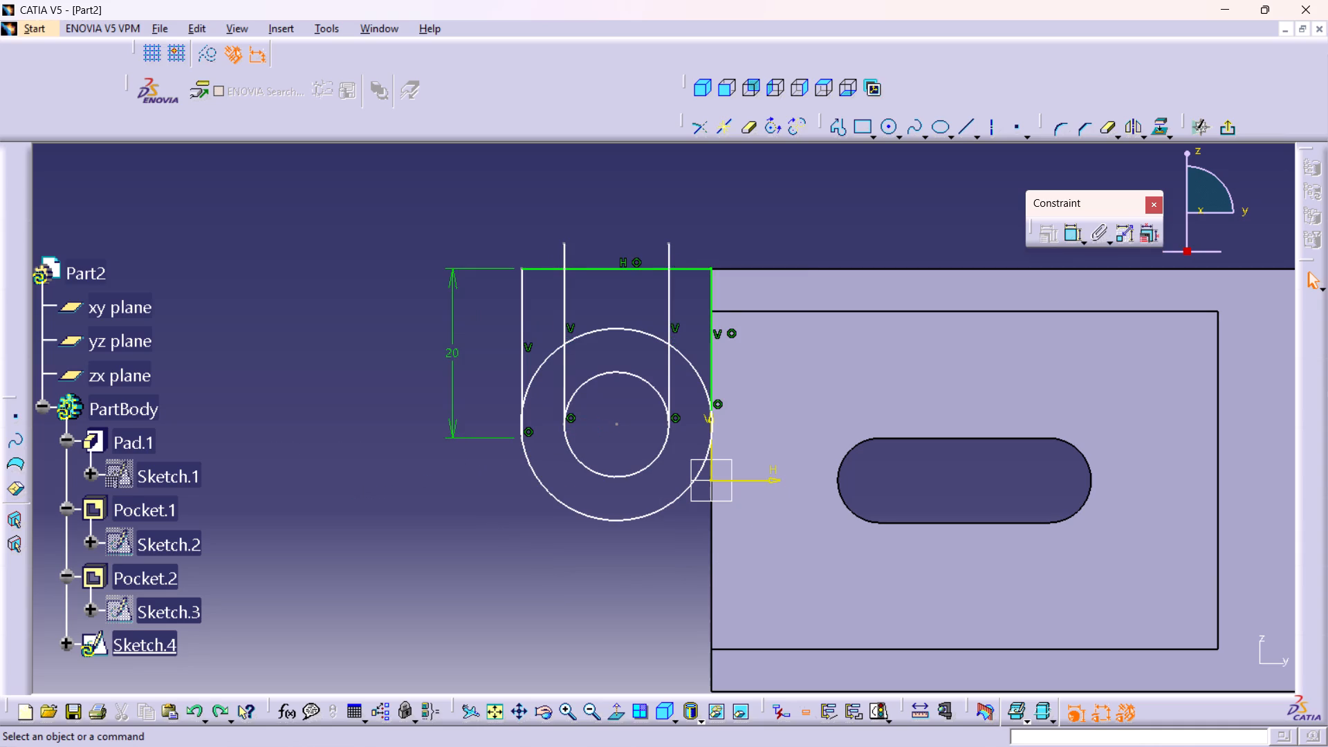
key(ctrl+z)
key(ctrl+z)
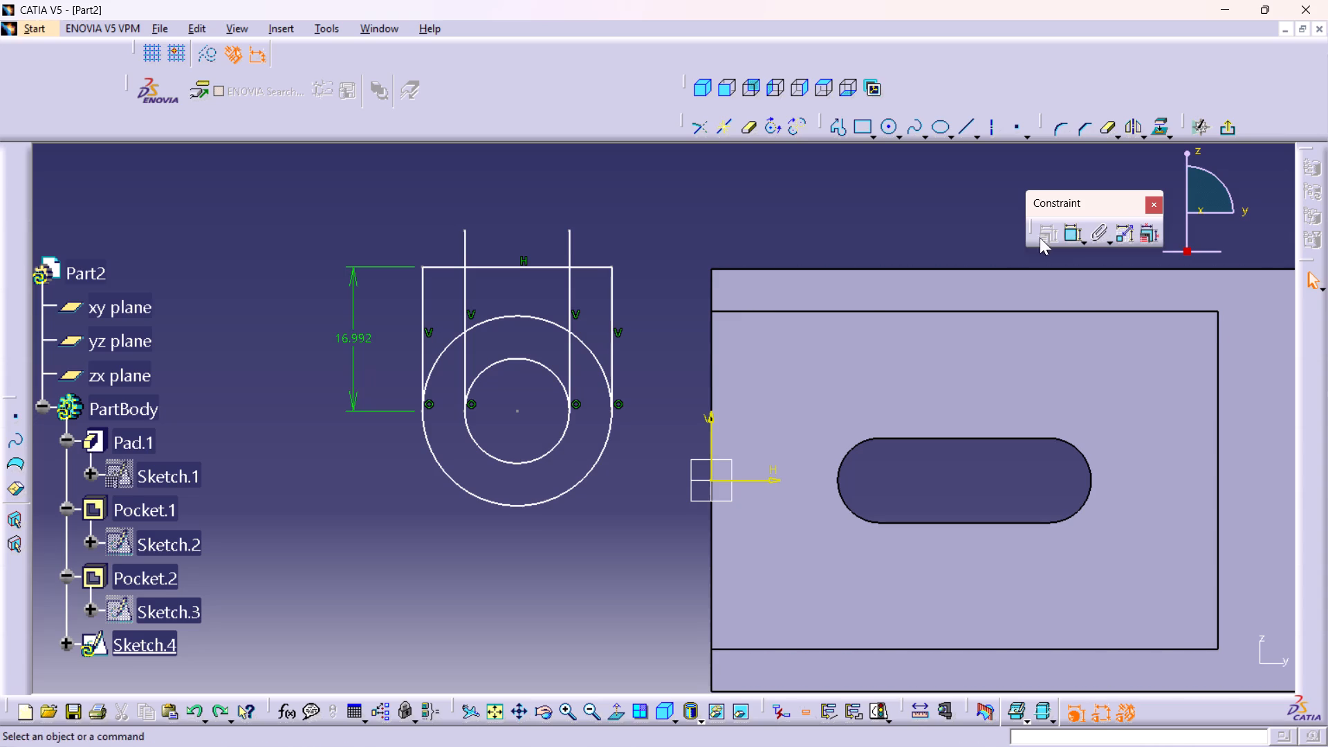
Dimension the larger circle's diameter, placing the value at its lower left.
double_click(1072, 230)
drag(463, 493, 389, 510)
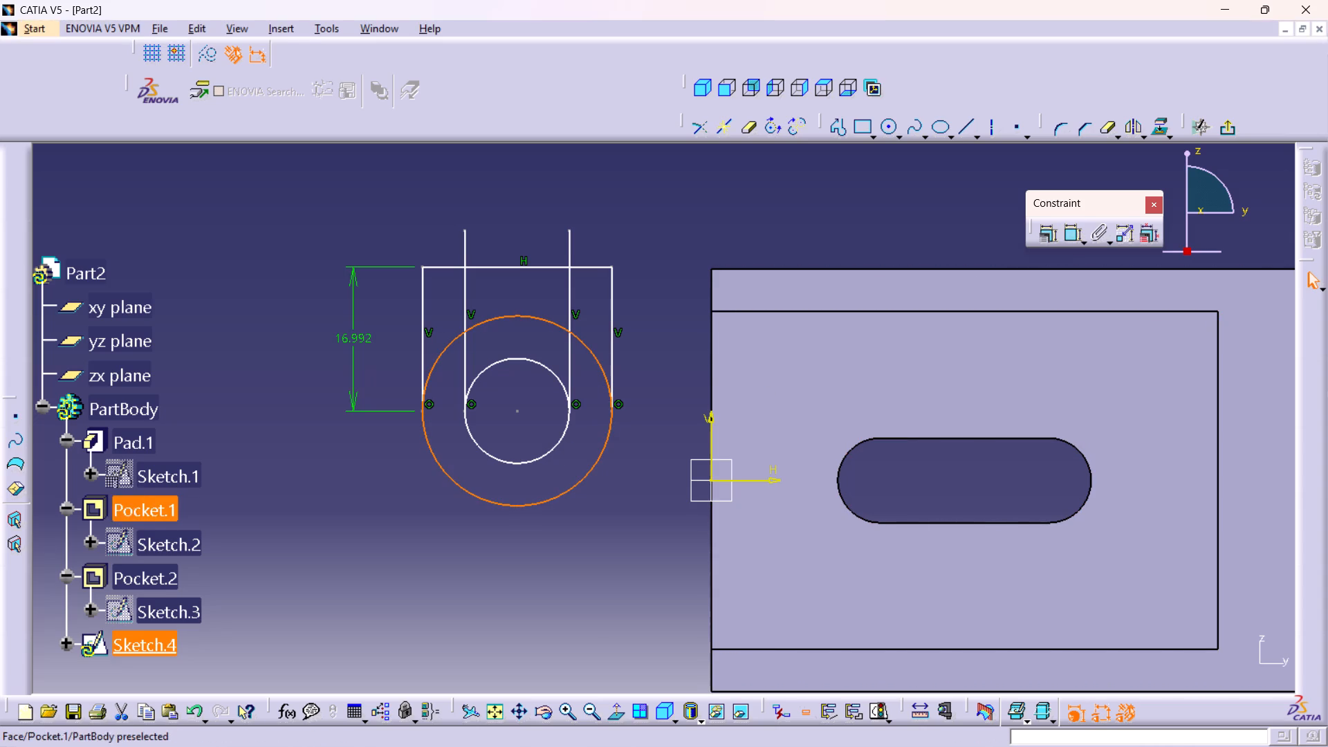
double_click(1074, 232)
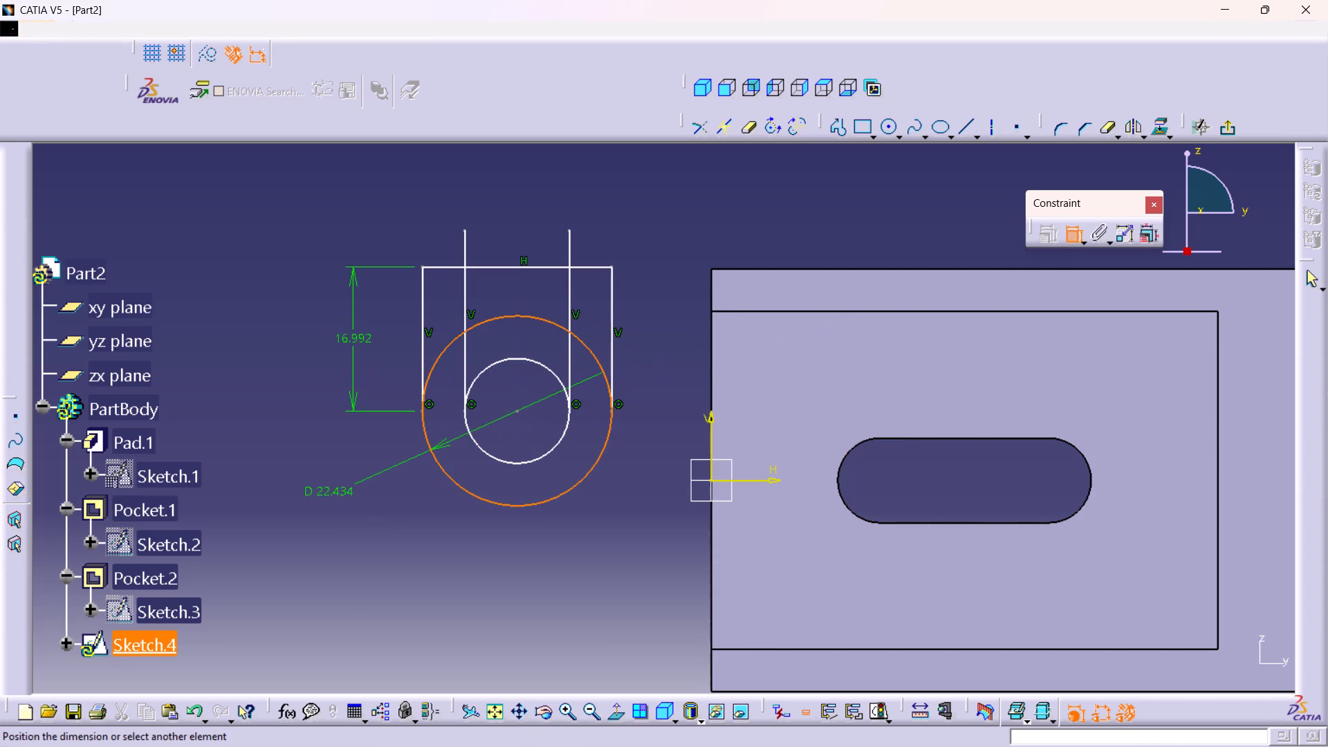
click(330, 496)
Set the leftmost vertical line's length dimension to 20 mm.
double_click(360, 333)
key(5)
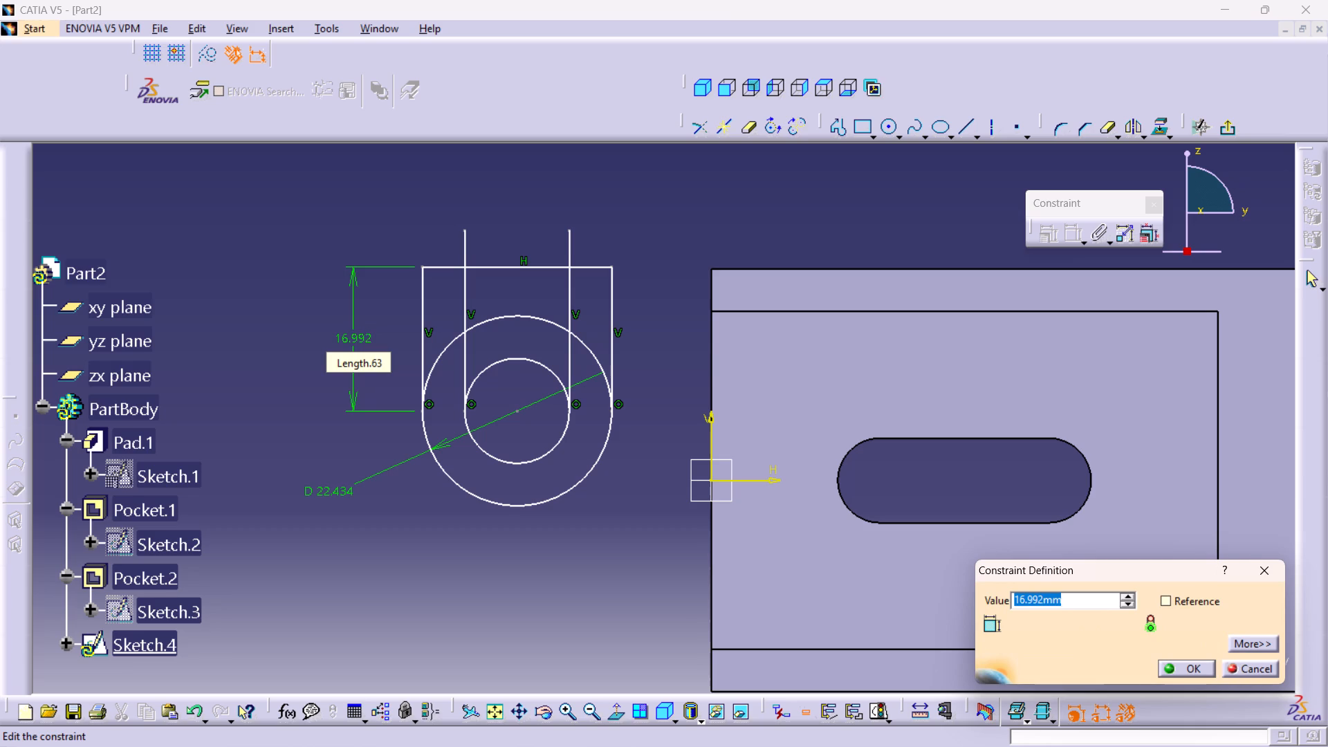
key(BackSpace)
text(20)
key(Return)
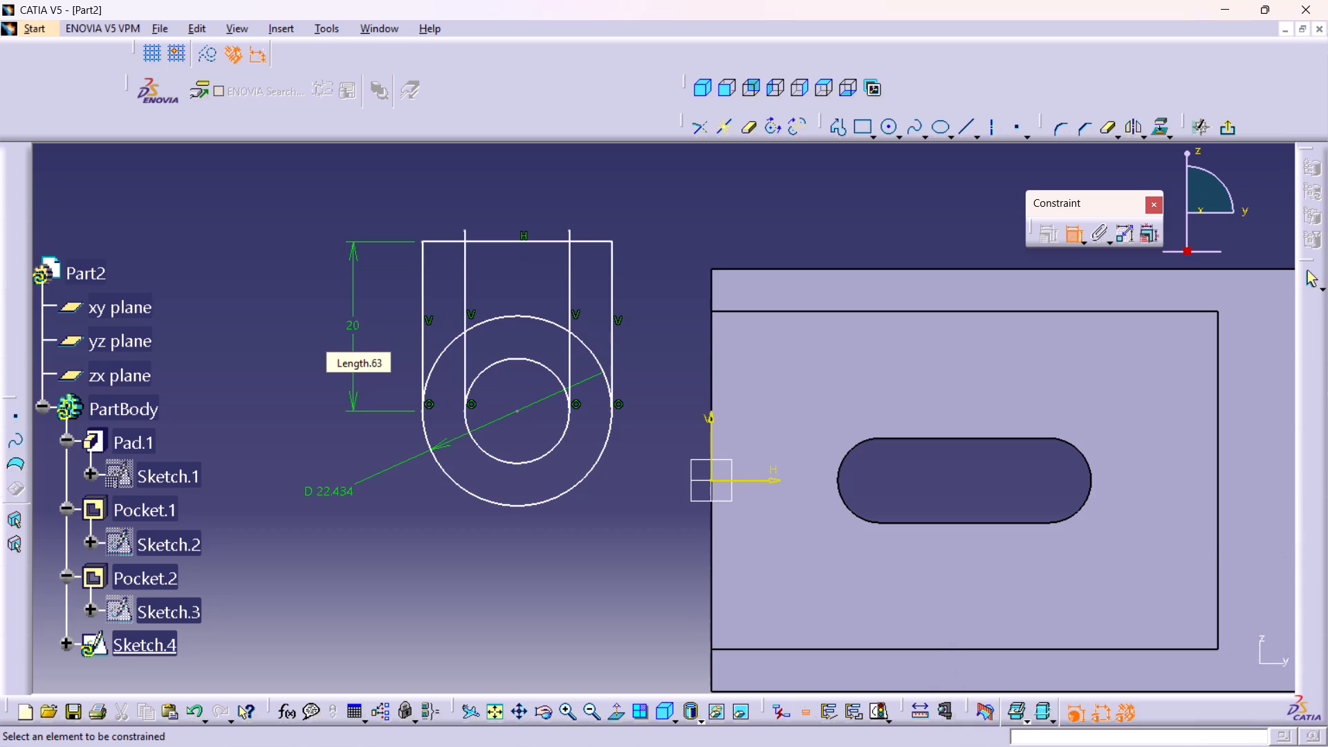
Set the larger circle's diameter to 40 mm.
double_click(328, 489)
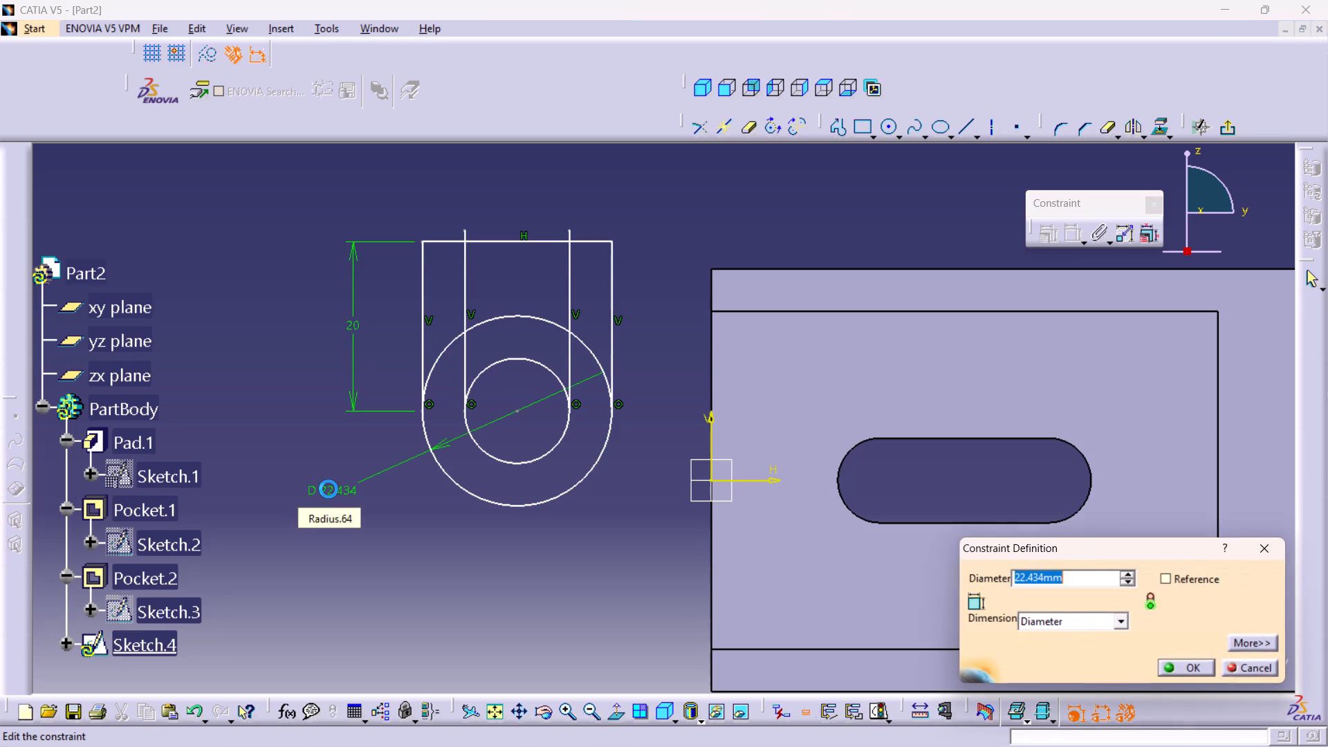
key(4)
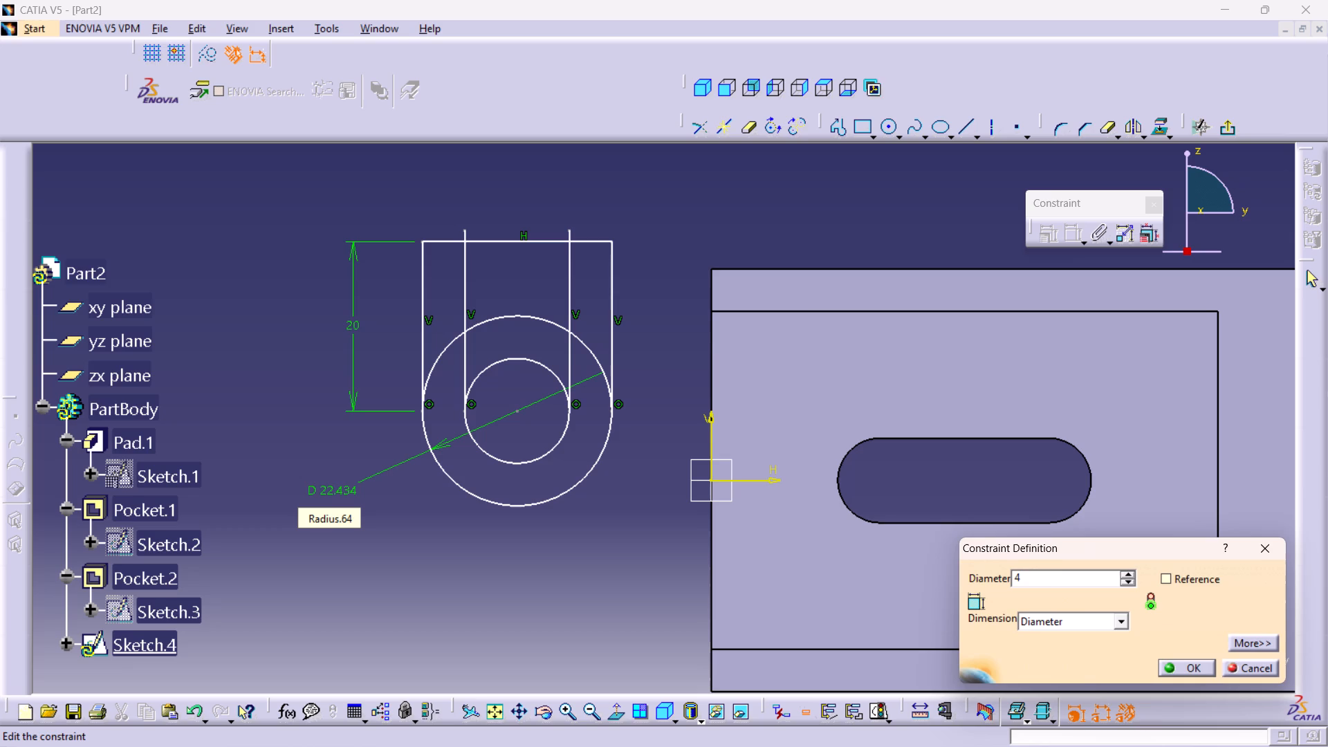
key(0)
key(Return)
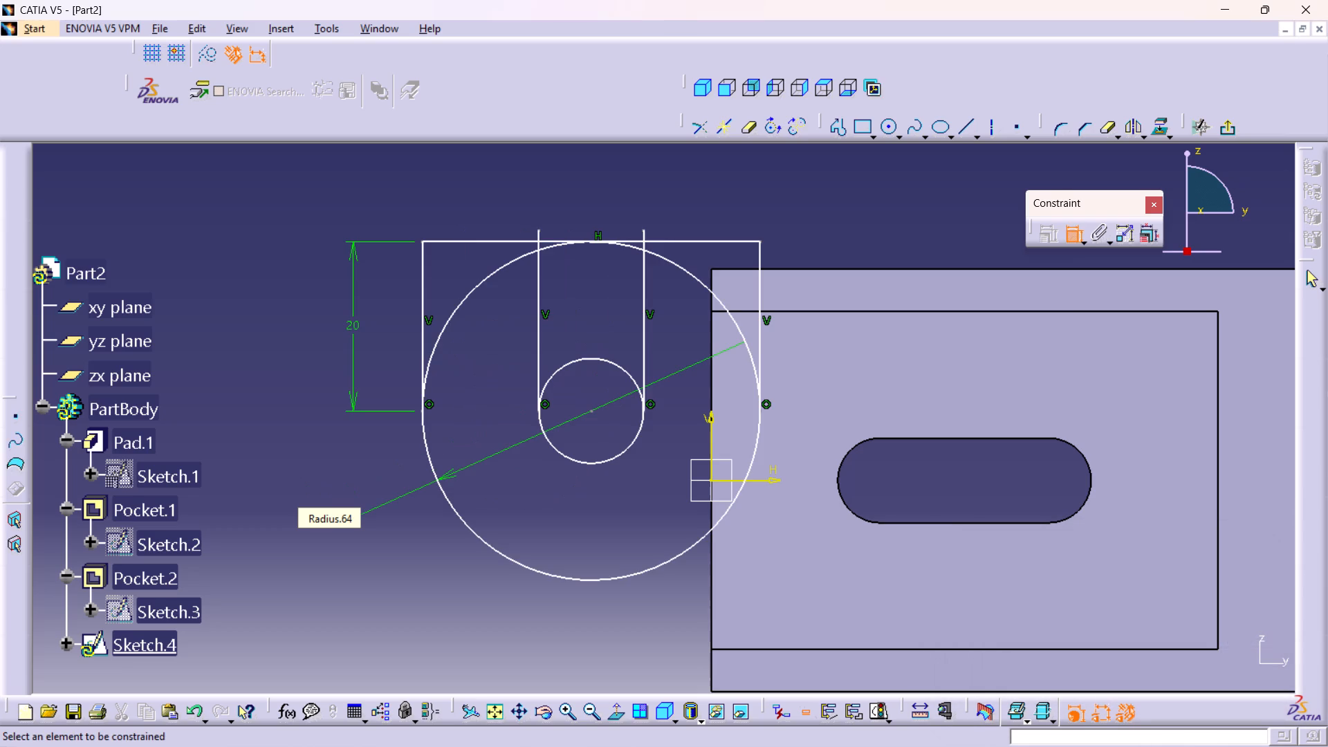
Dimension the smaller circle's diameter at the lower left and set it to 20 mm.
drag(566, 460, 561, 466)
click(374, 597)
double_click(371, 591)
text(20)
key(Return)
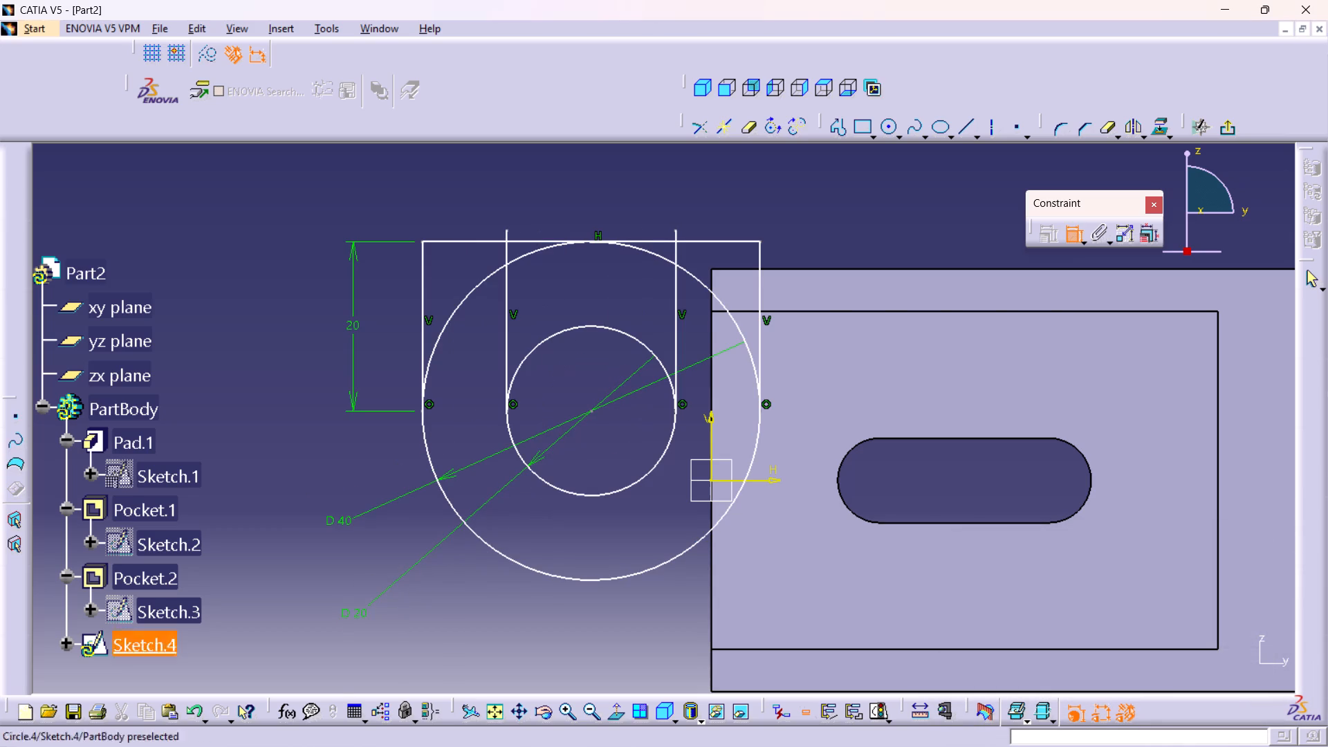
Make the profile's rightmost vertical line coincident with the vertical edge at the pad's left side.
click(757, 265)
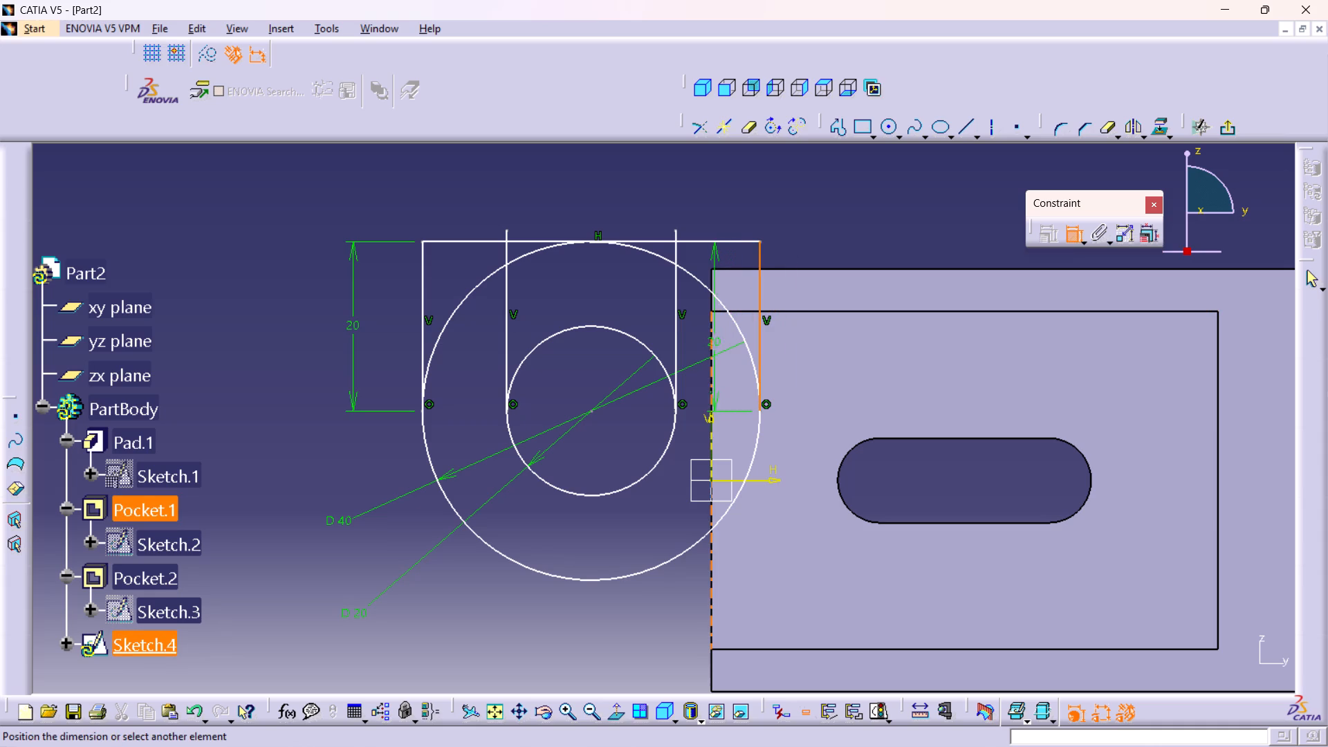
click(714, 339)
right_click(600, 505)
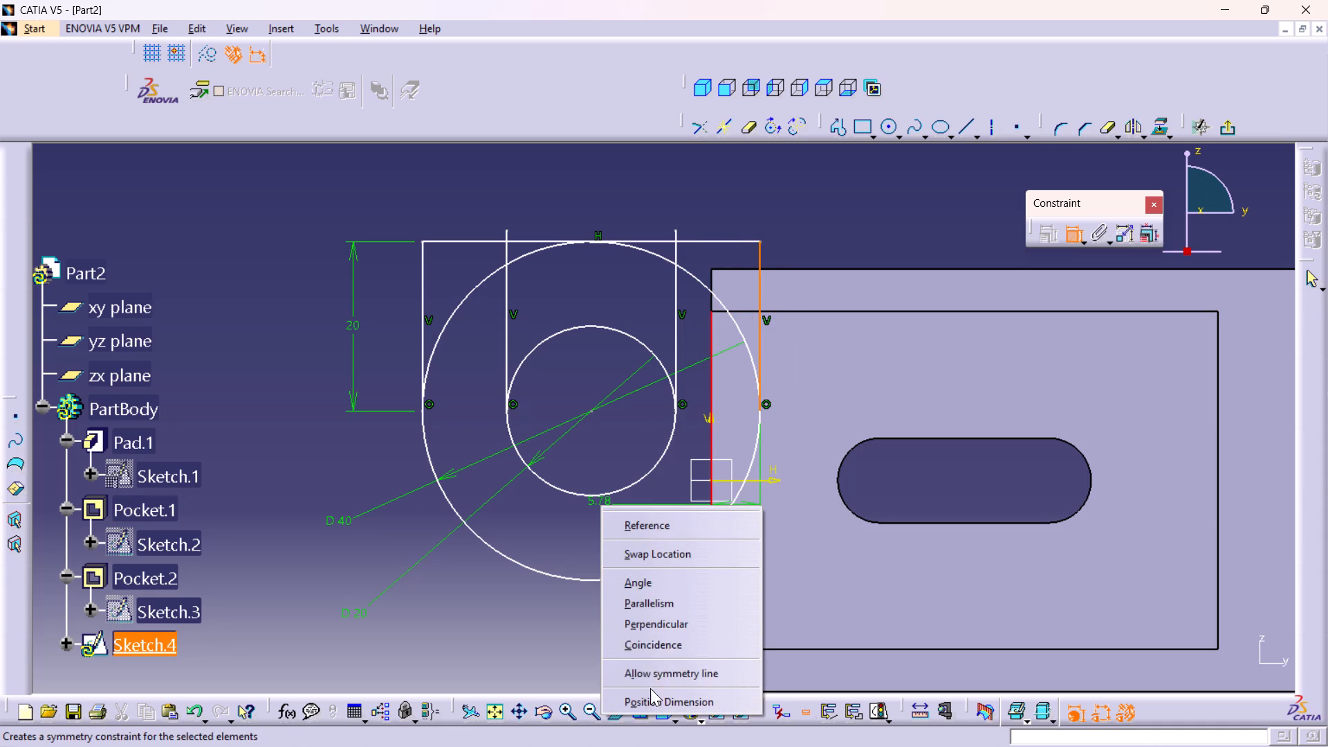
click(647, 647)
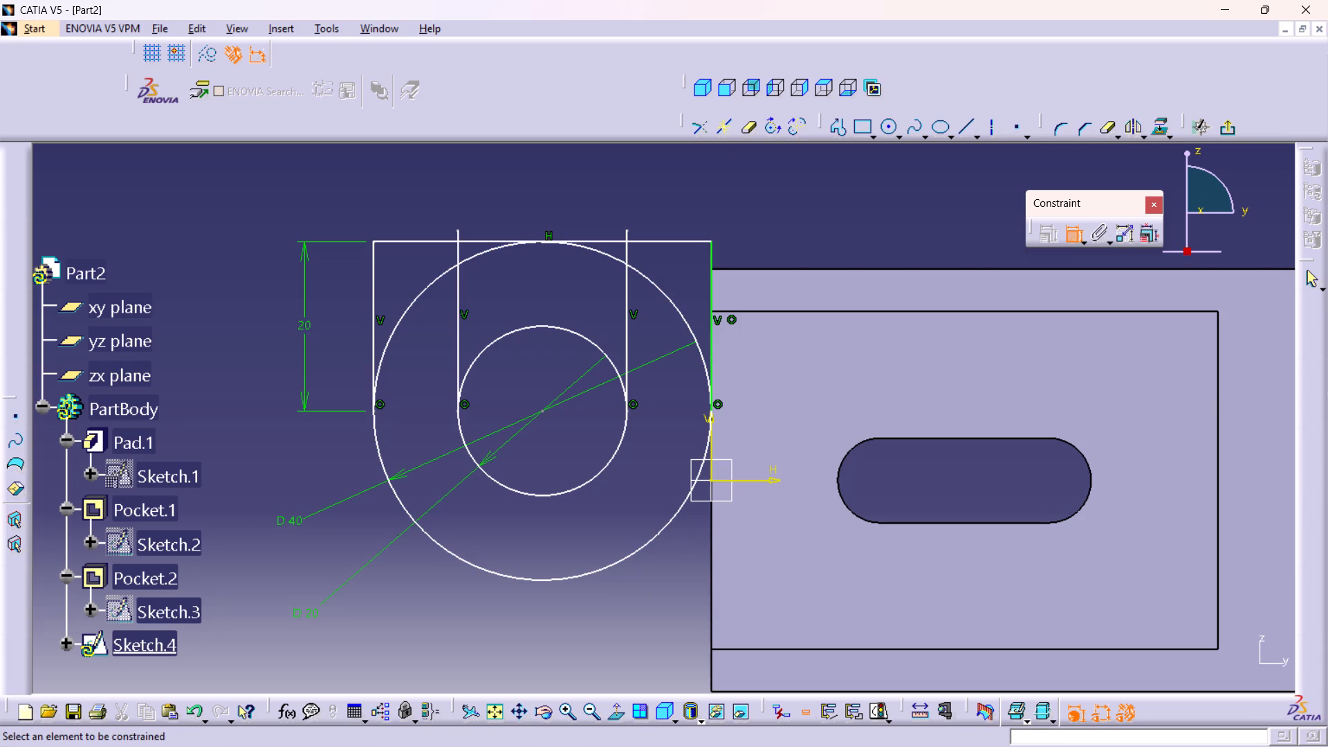
Delete the 20 mm length dimension beside the profile's leftmost vertical line.
right_click(306, 324)
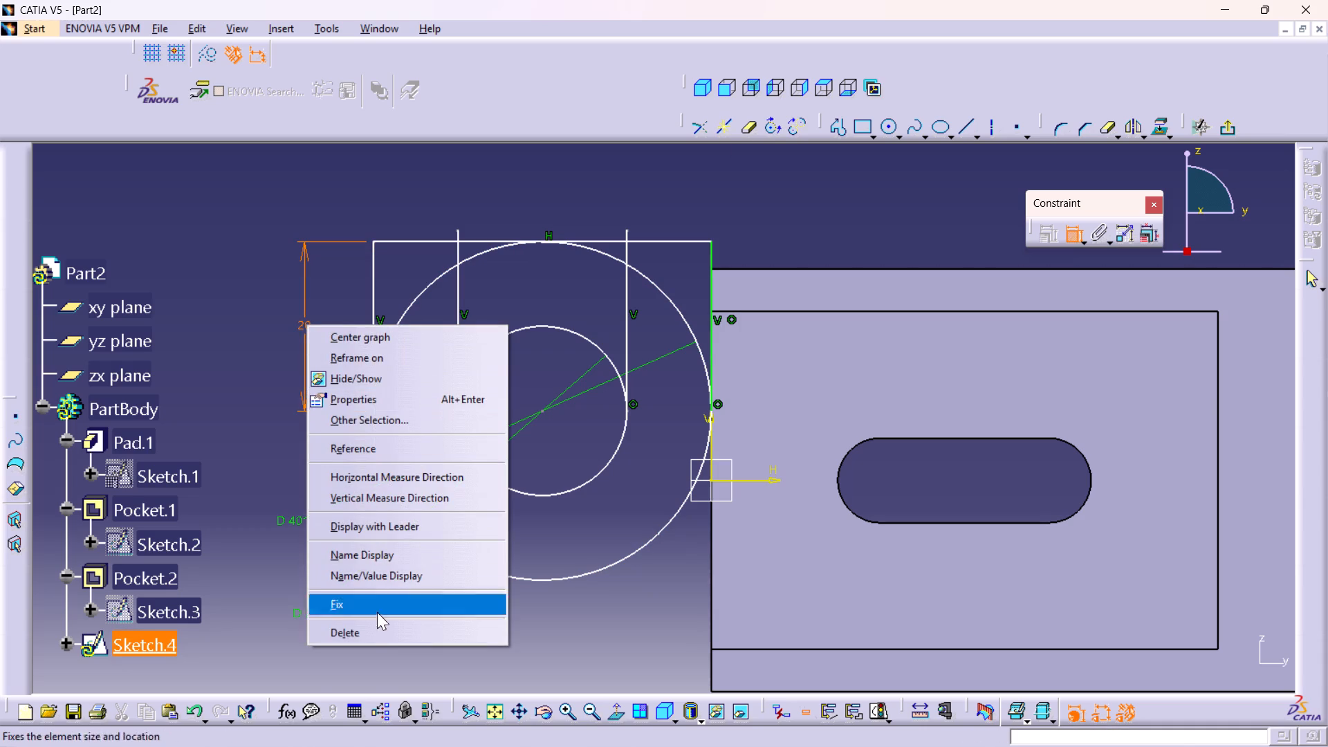
click(369, 632)
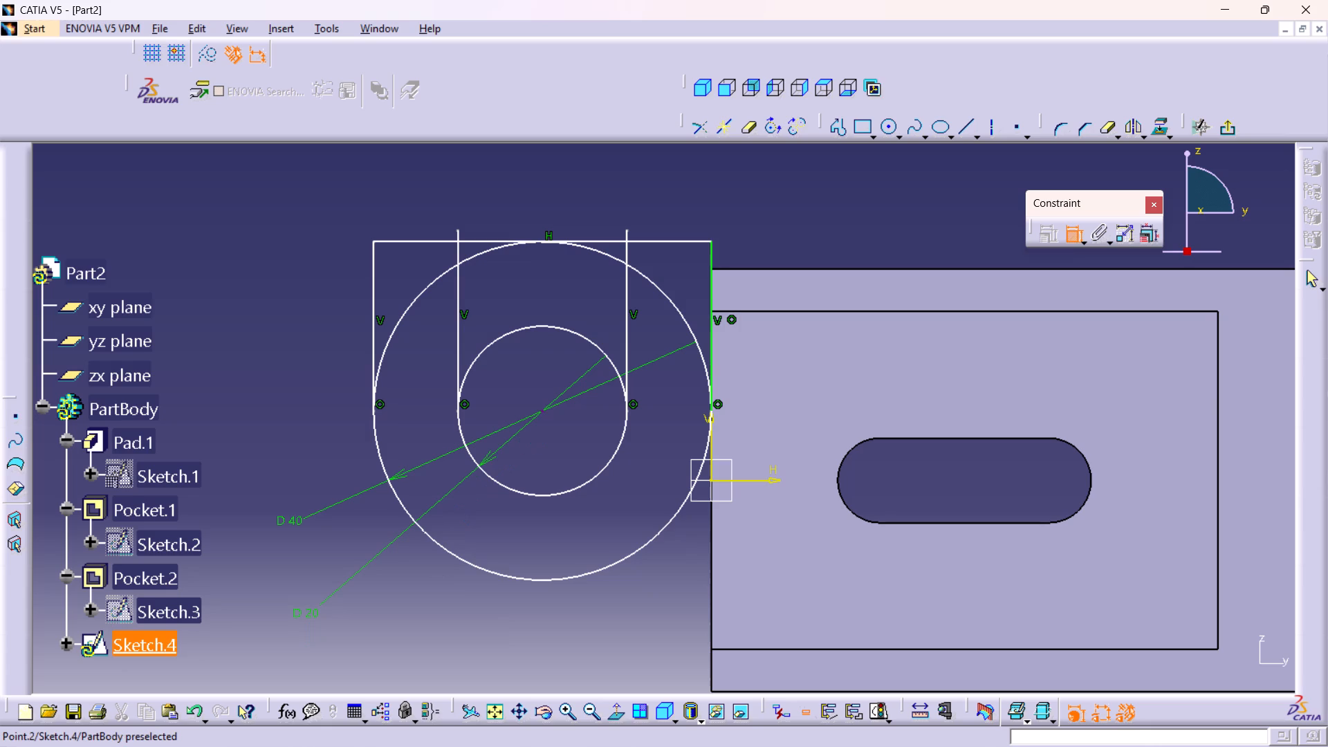
Constrain the profile's leftmost vertical line tangent to the 40 mm circle.
click(373, 311)
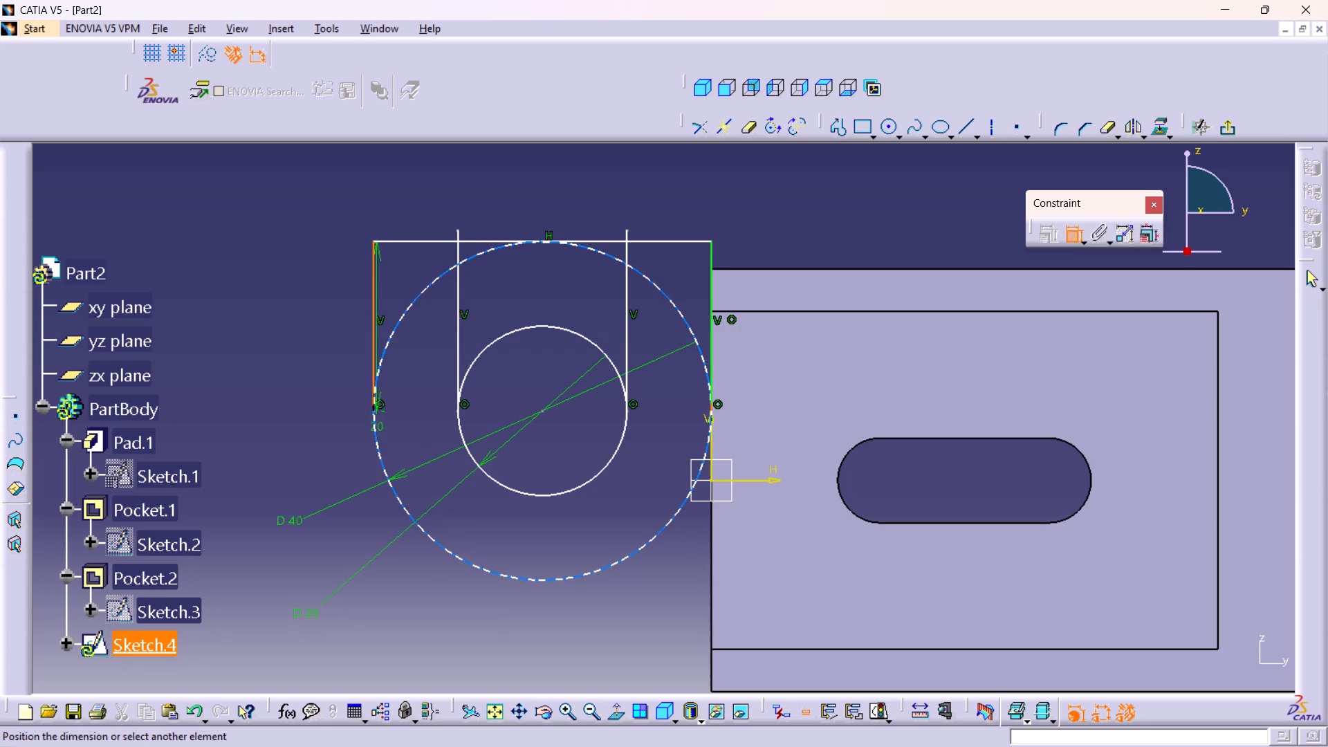
click(377, 443)
right_click(318, 454)
click(354, 539)
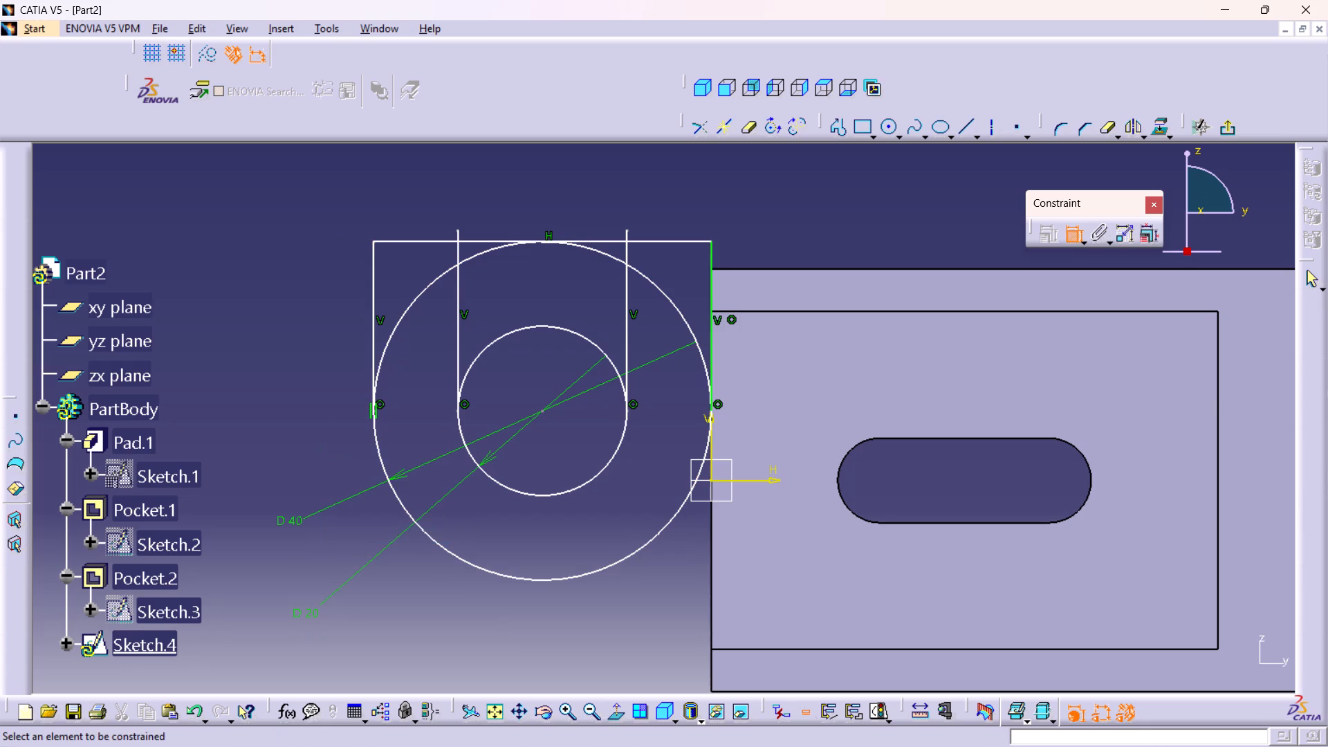
Dimension the vertical distance from the circles' centre to the top horizontal line, placing it left of the profile.
click(539, 412)
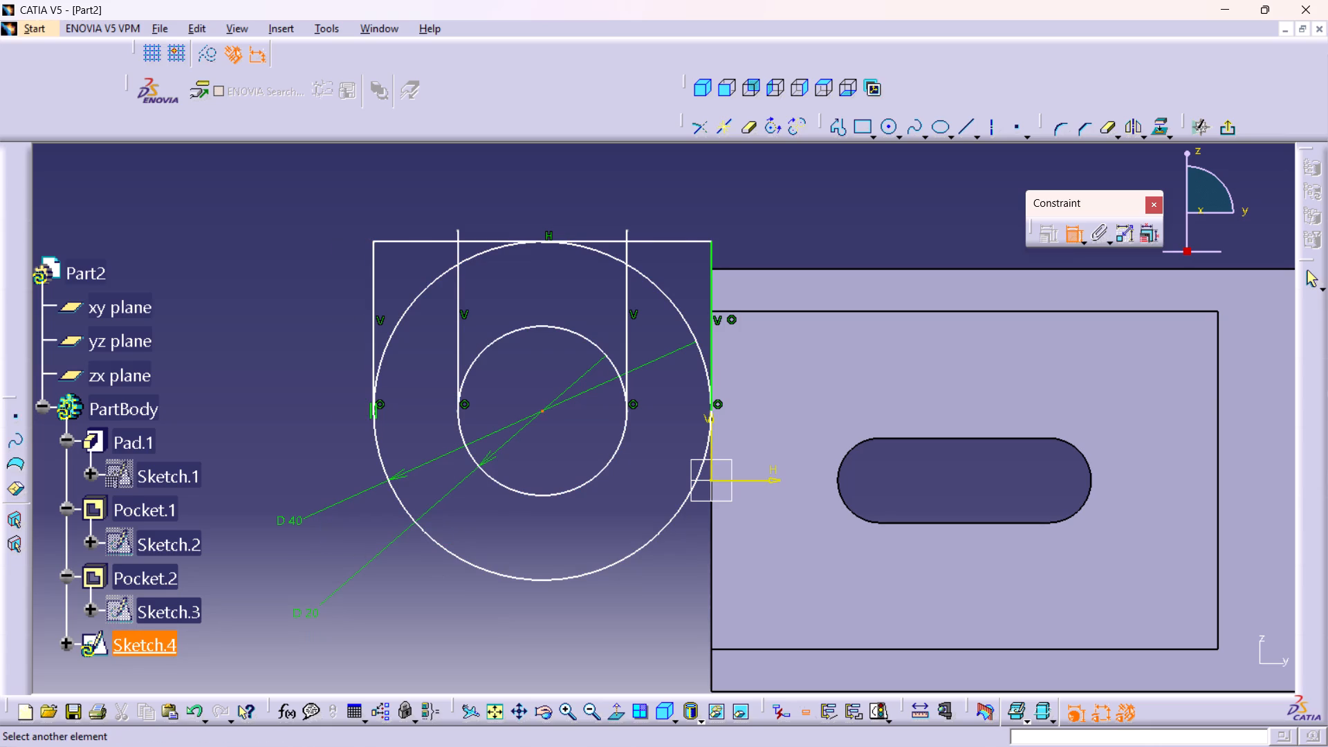
click(475, 242)
click(270, 328)
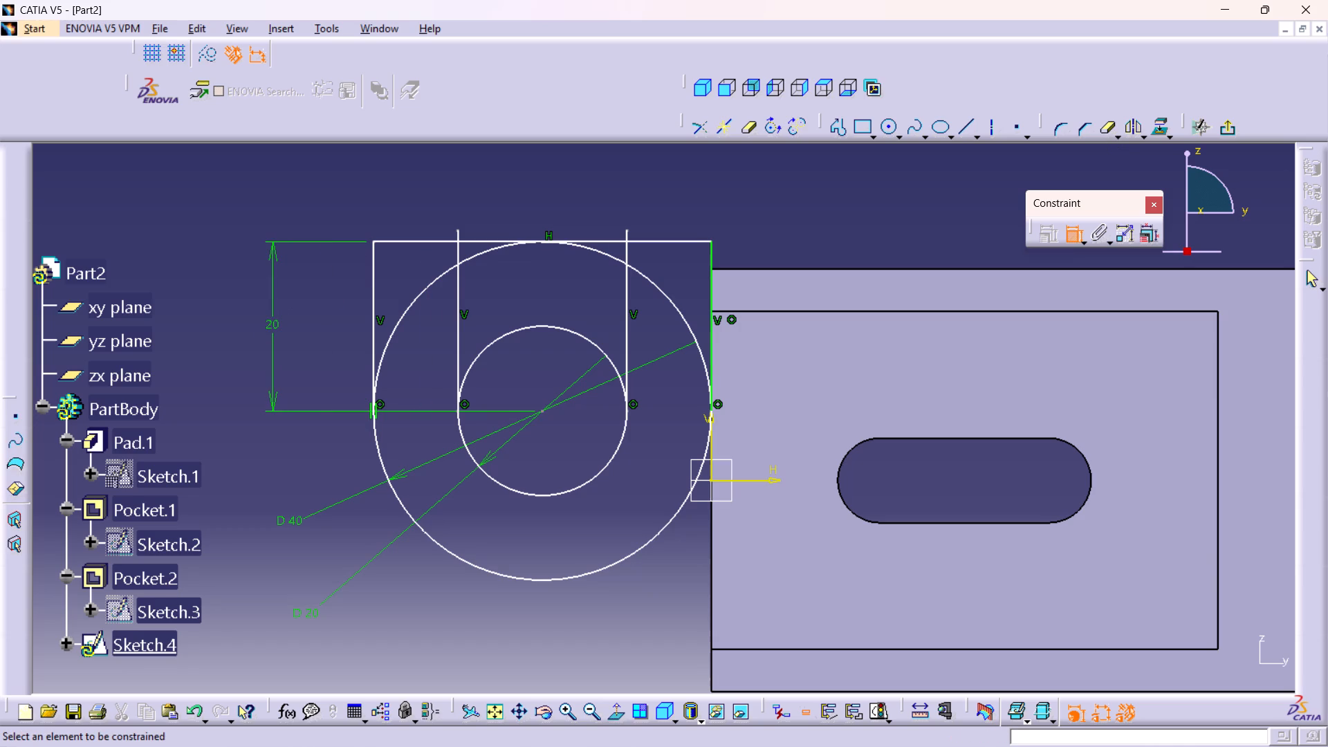
Sketch an S-shaped profile of two three-point arcs from about H -20, V -15.5 mm through about H -10, V -18.6 mm to near the pad's left edge.
middle_drag(654, 600, 671, 636)
right_click(654, 600)
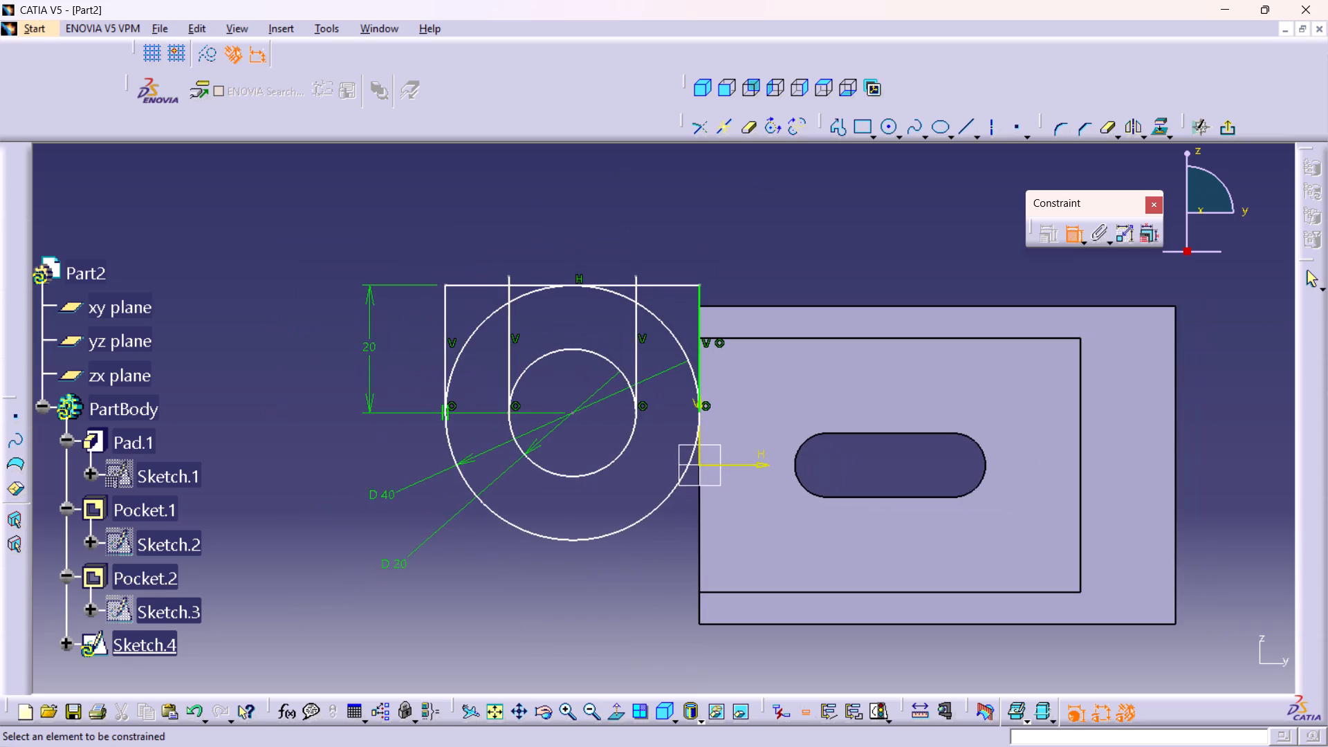
middle_drag(644, 580, 649, 543)
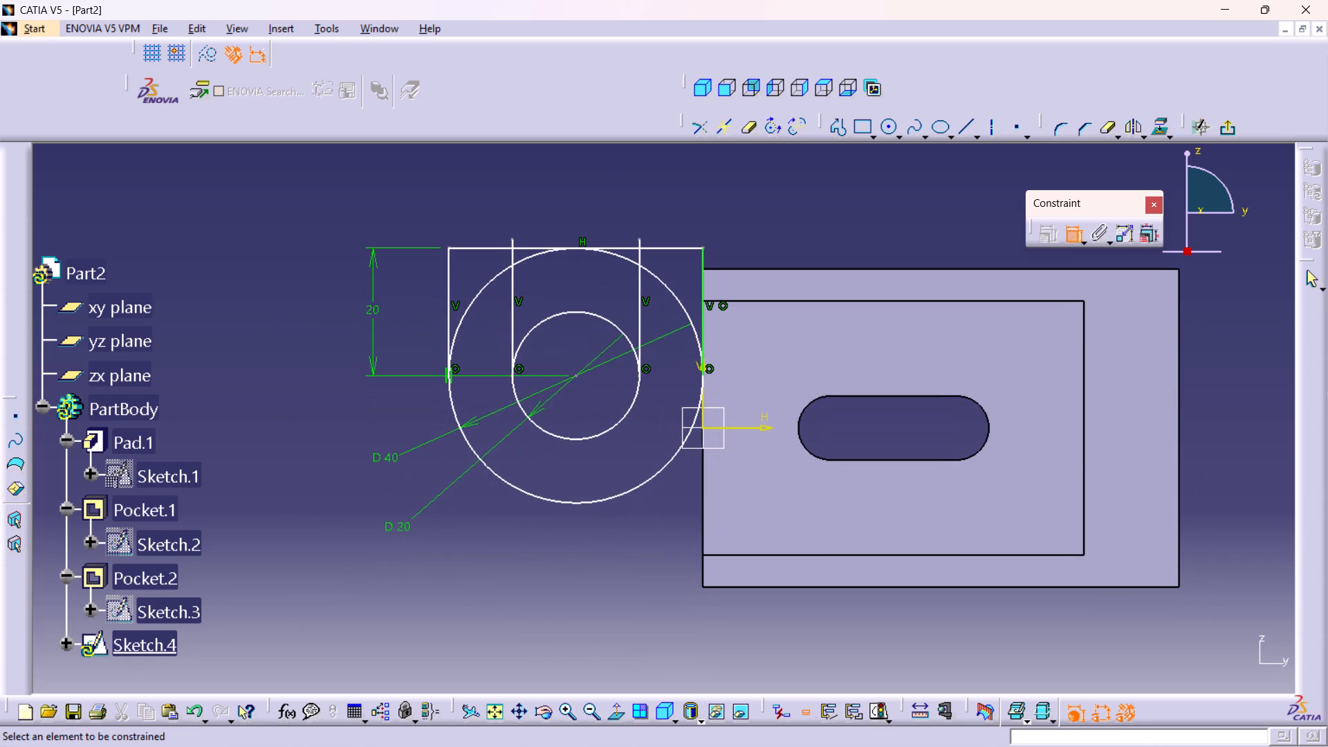
double_click(836, 129)
click(576, 526)
click(339, 59)
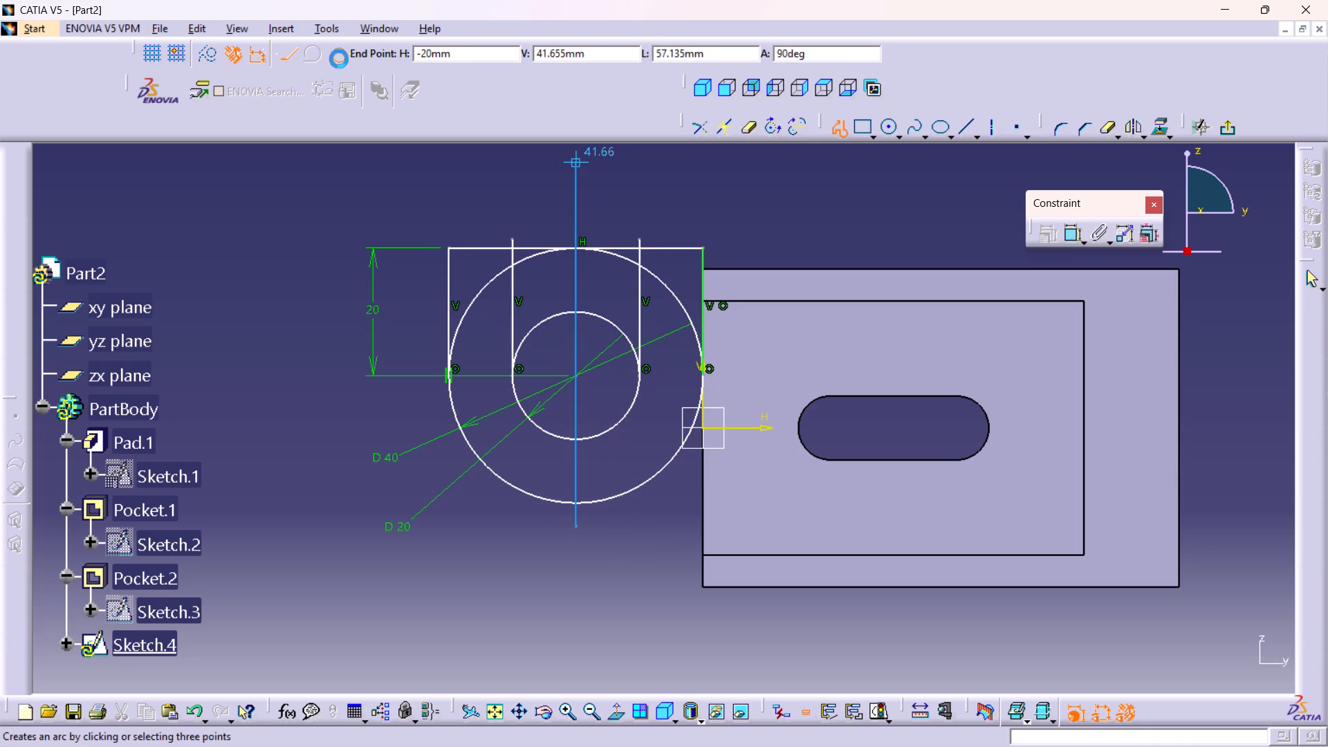
click(634, 538)
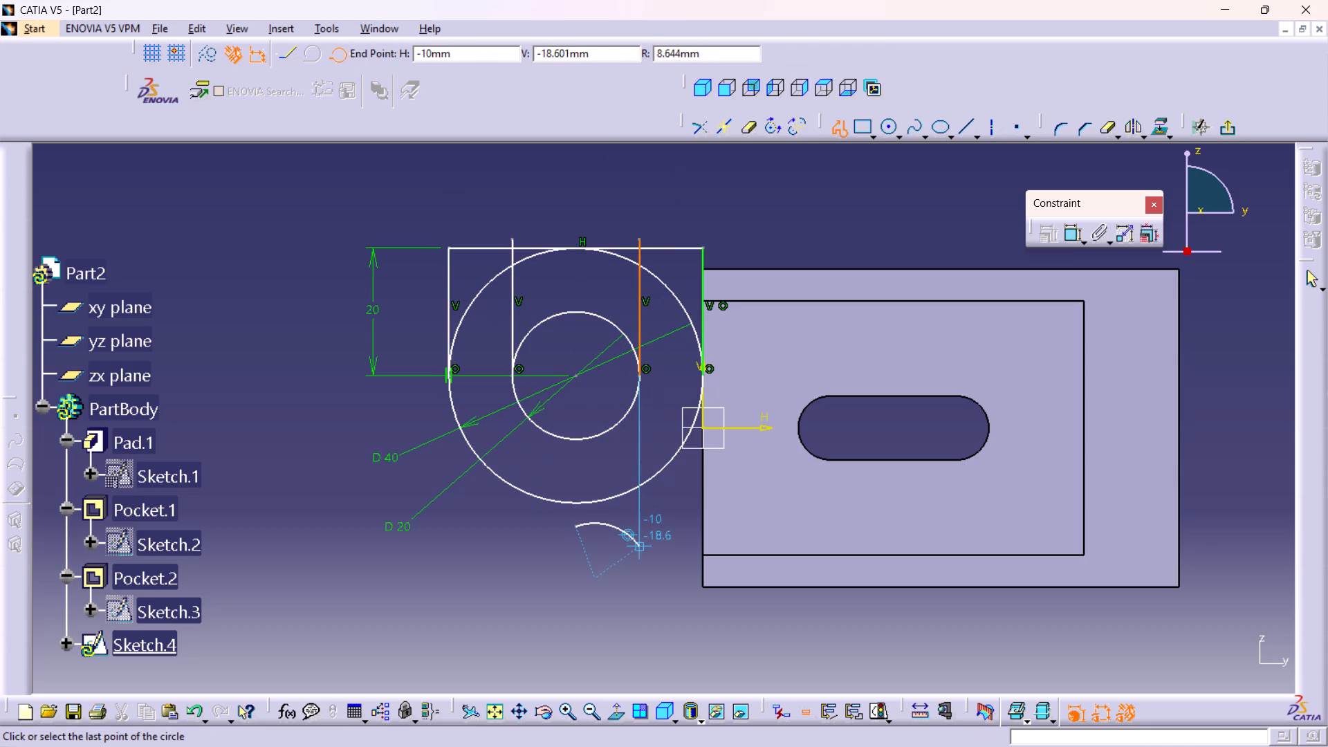
click(637, 546)
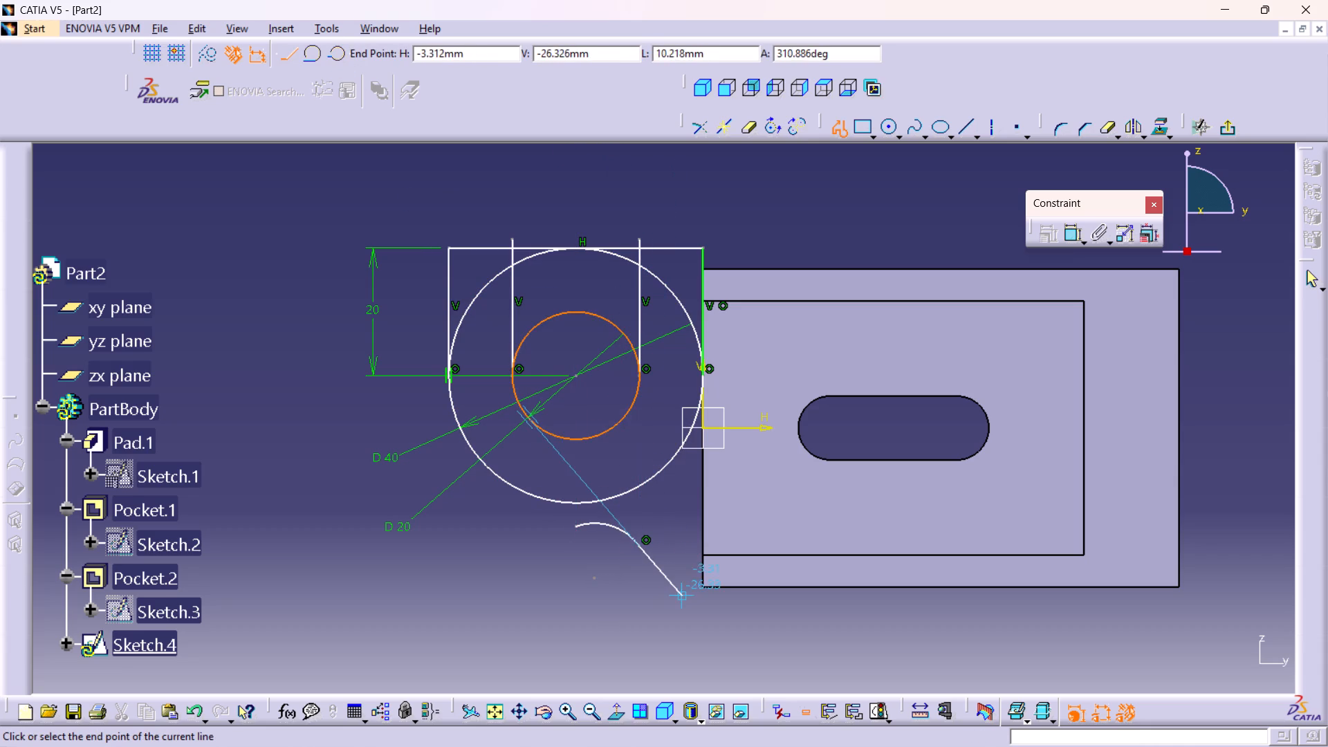
click(338, 53)
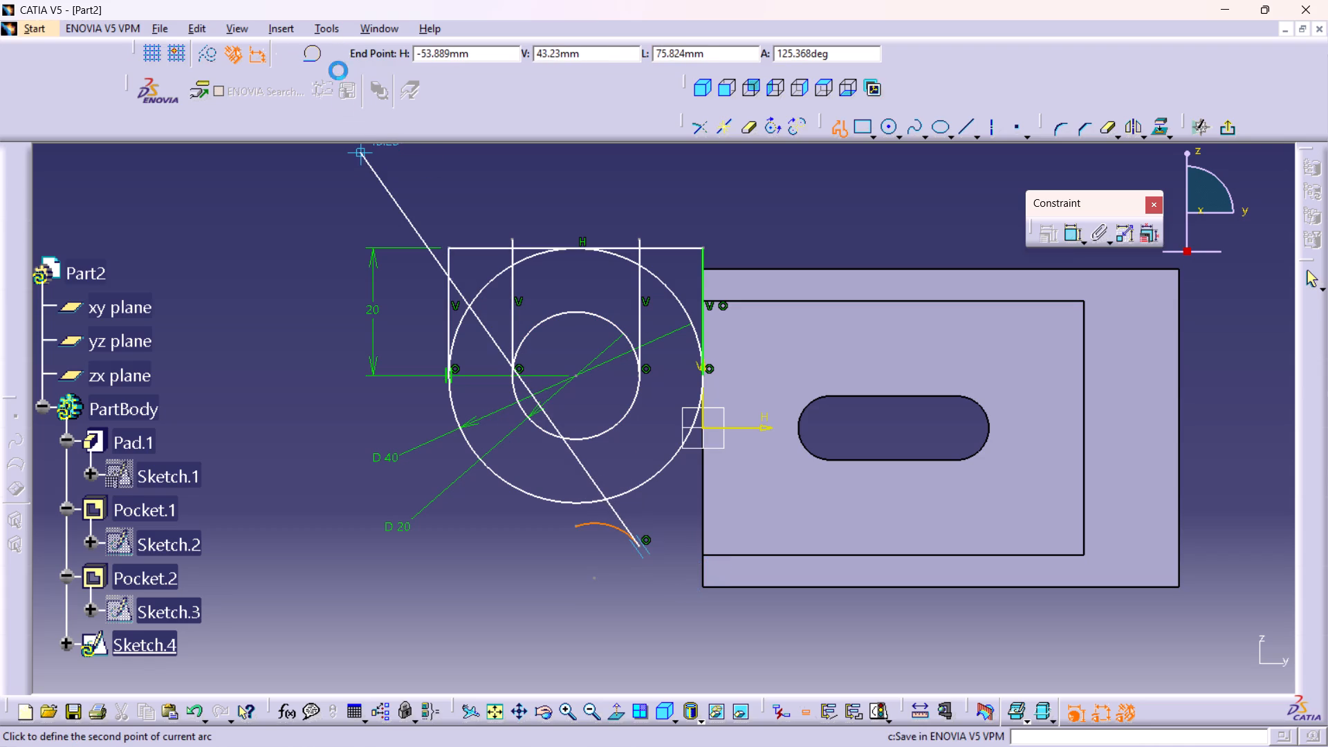
click(685, 574)
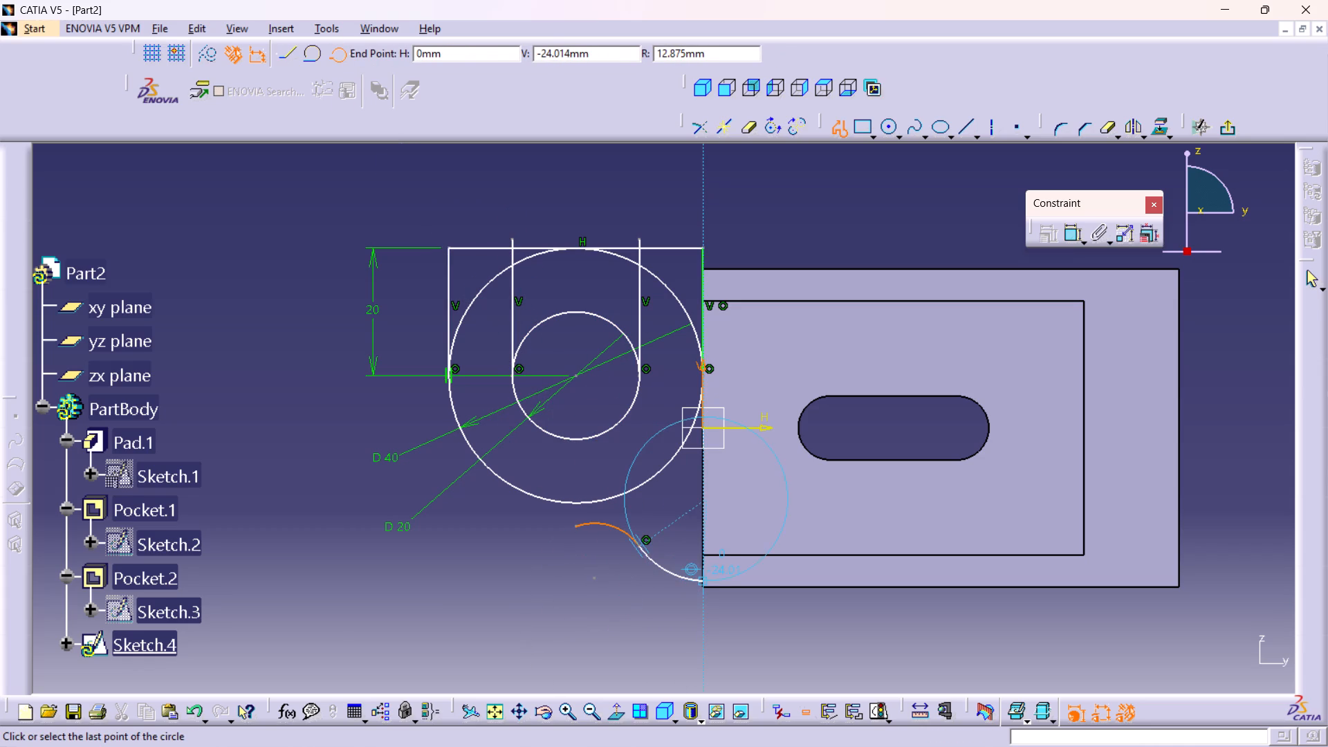
click(694, 580)
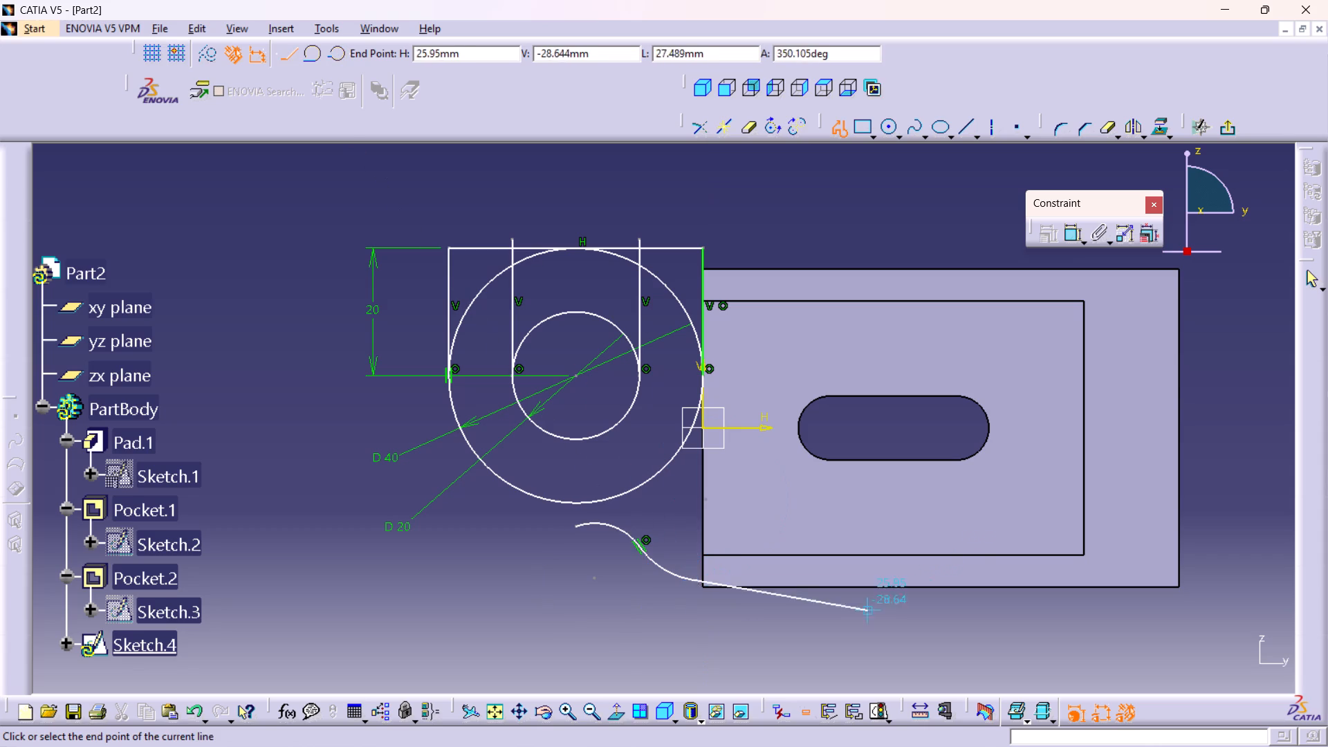
click(1308, 278)
click(1208, 424)
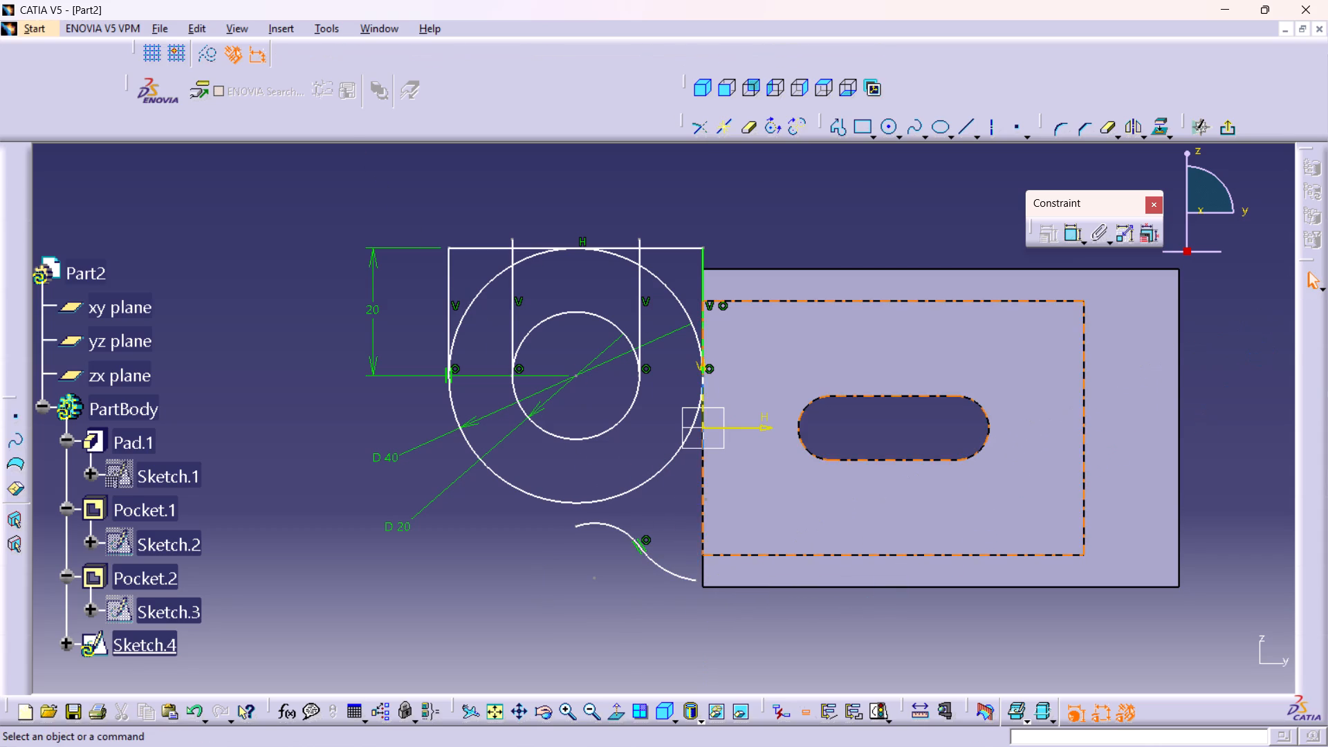
Reshape the S-curve by moving its arcs slightly downward, with the upper arc starting level beneath the circles' centre.
middle_drag(666, 512, 654, 463)
right_click(666, 512)
middle_drag(658, 525, 658, 515)
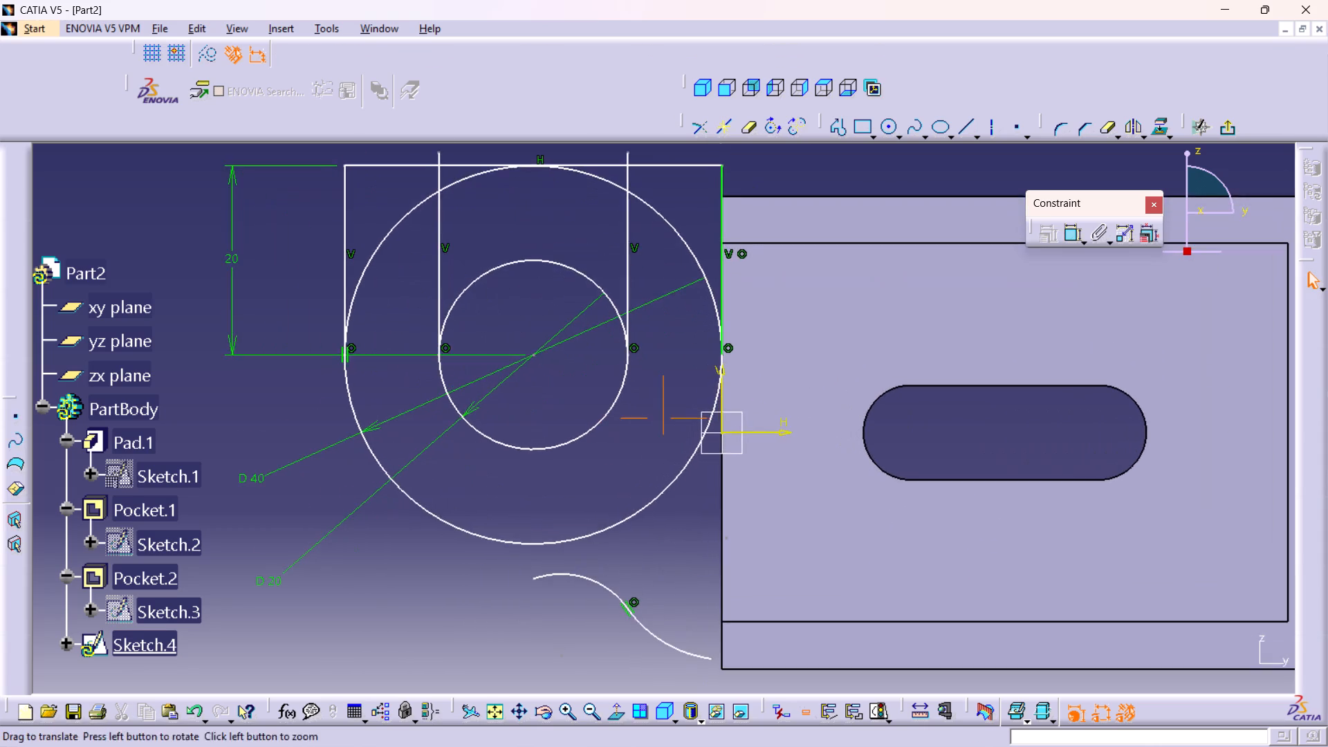
middle_drag(658, 515, 656, 423)
drag(587, 479, 604, 489)
drag(599, 484, 622, 497)
click(640, 451)
double_click(619, 465)
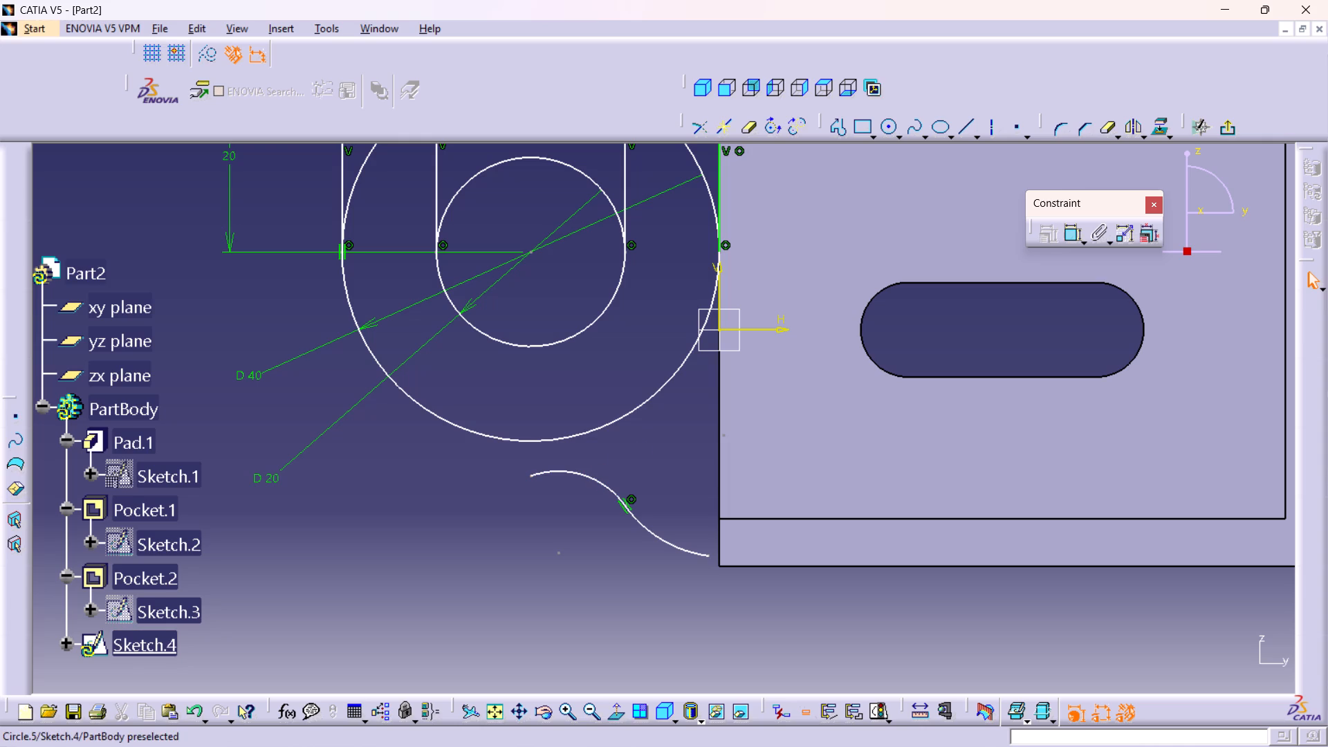
drag(587, 474, 611, 497)
drag(541, 473, 541, 472)
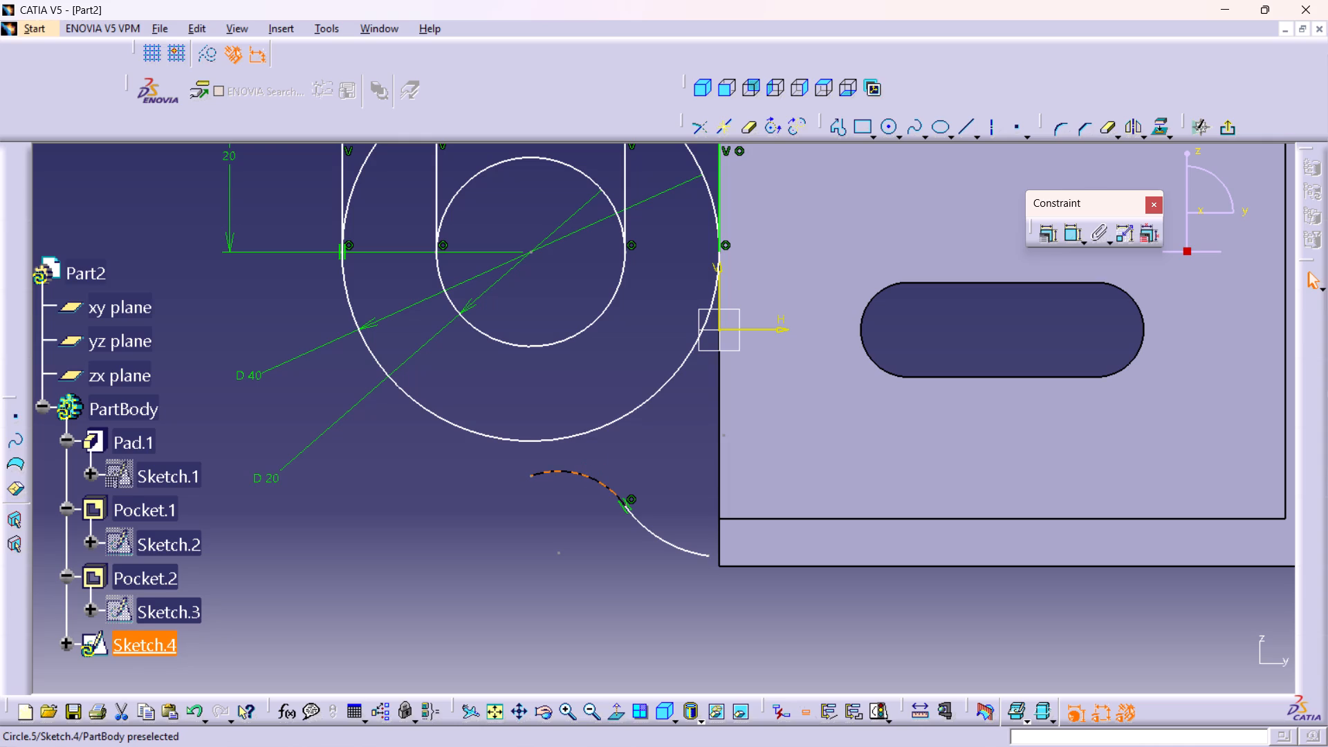
drag(541, 472, 598, 474)
drag(651, 534, 652, 548)
click(667, 502)
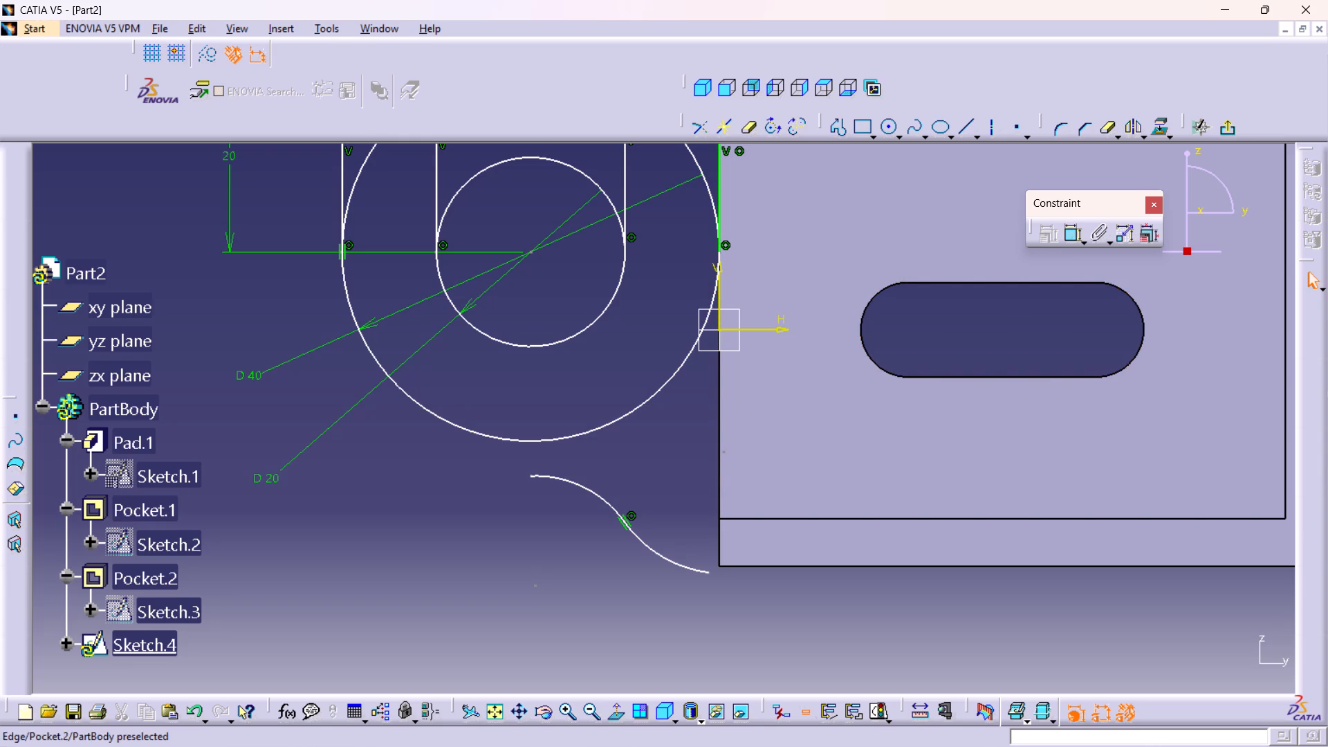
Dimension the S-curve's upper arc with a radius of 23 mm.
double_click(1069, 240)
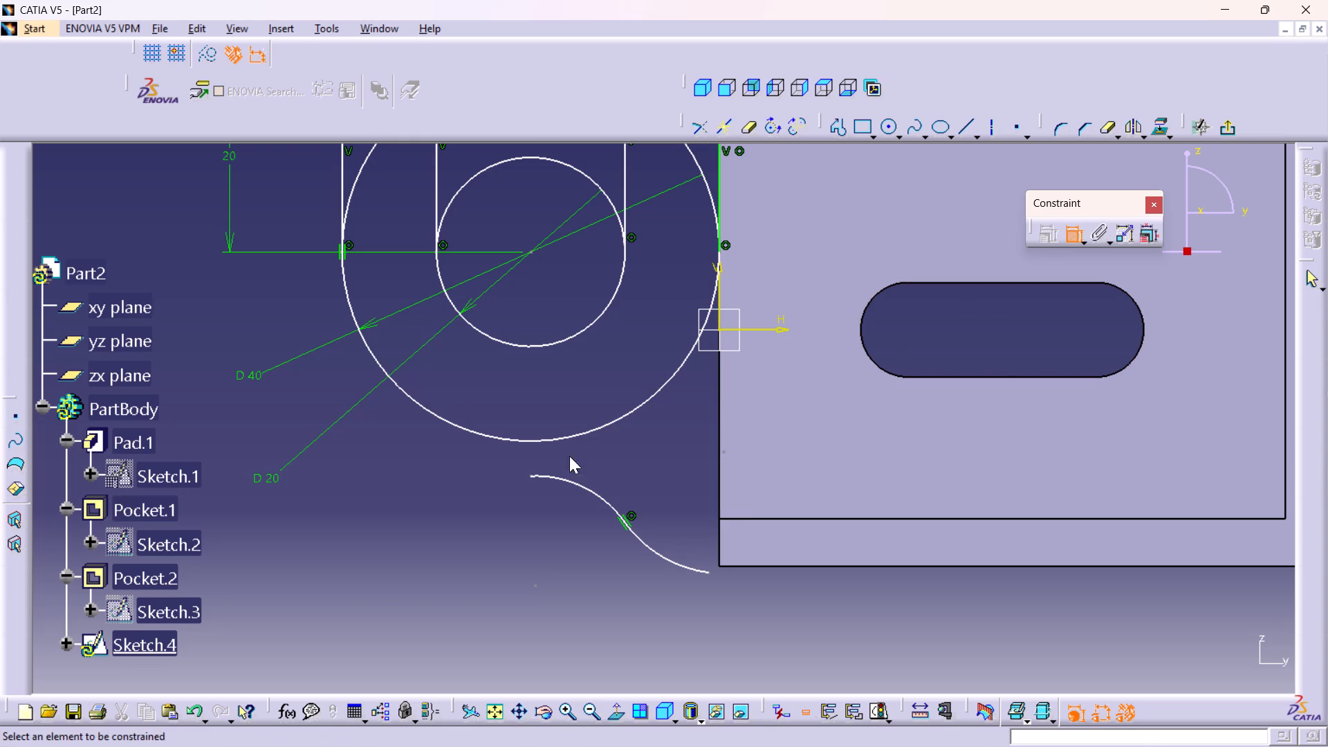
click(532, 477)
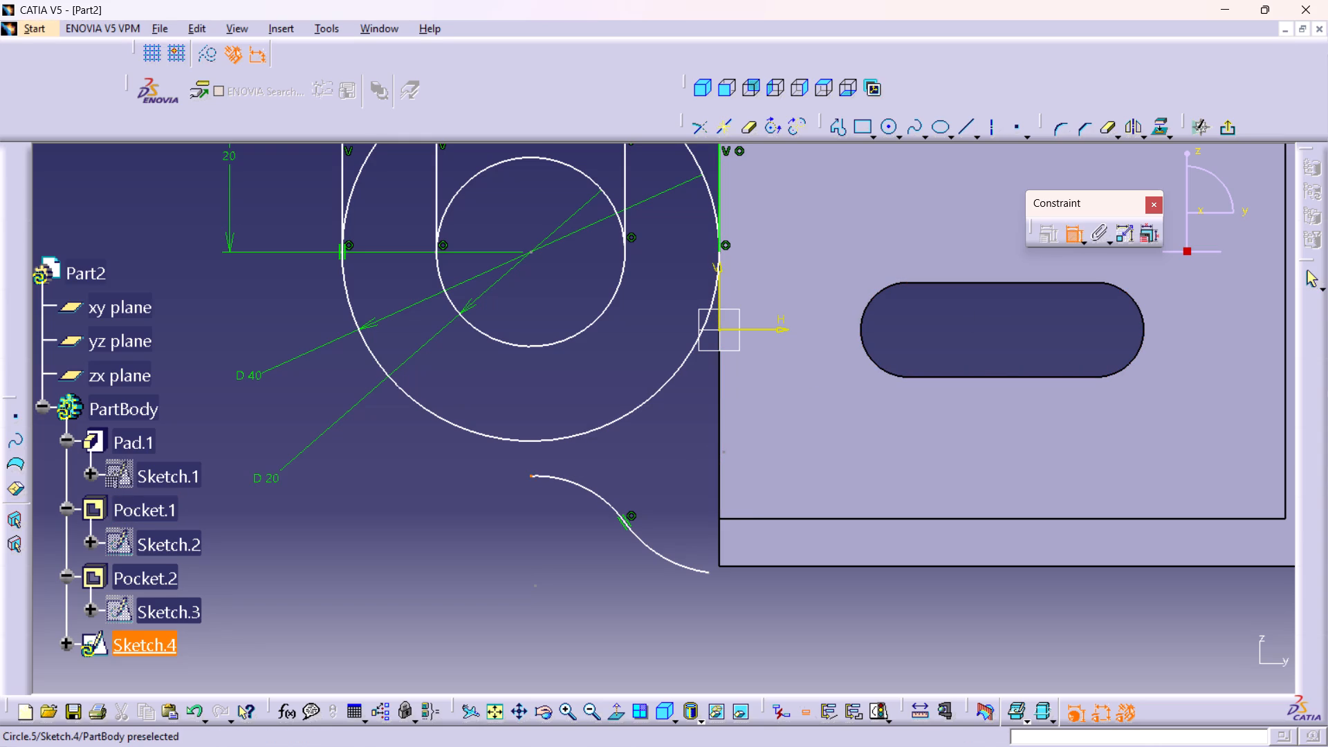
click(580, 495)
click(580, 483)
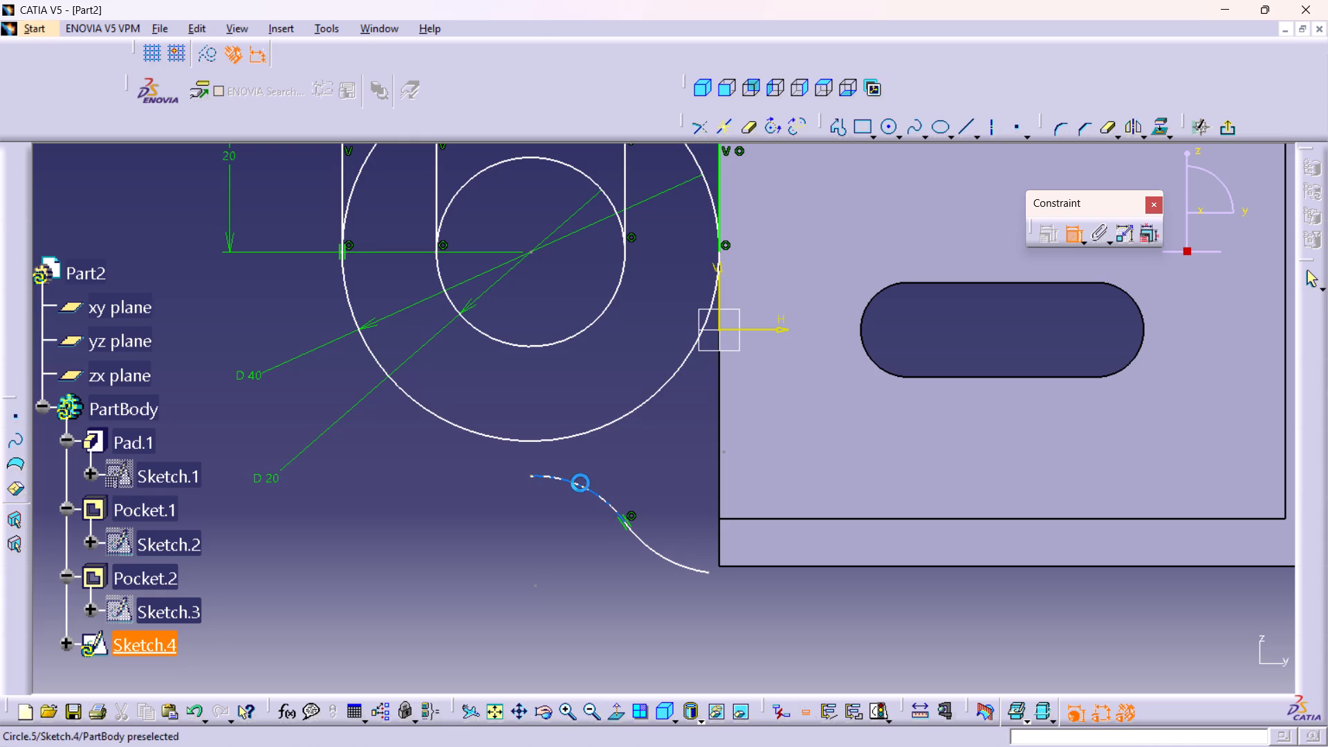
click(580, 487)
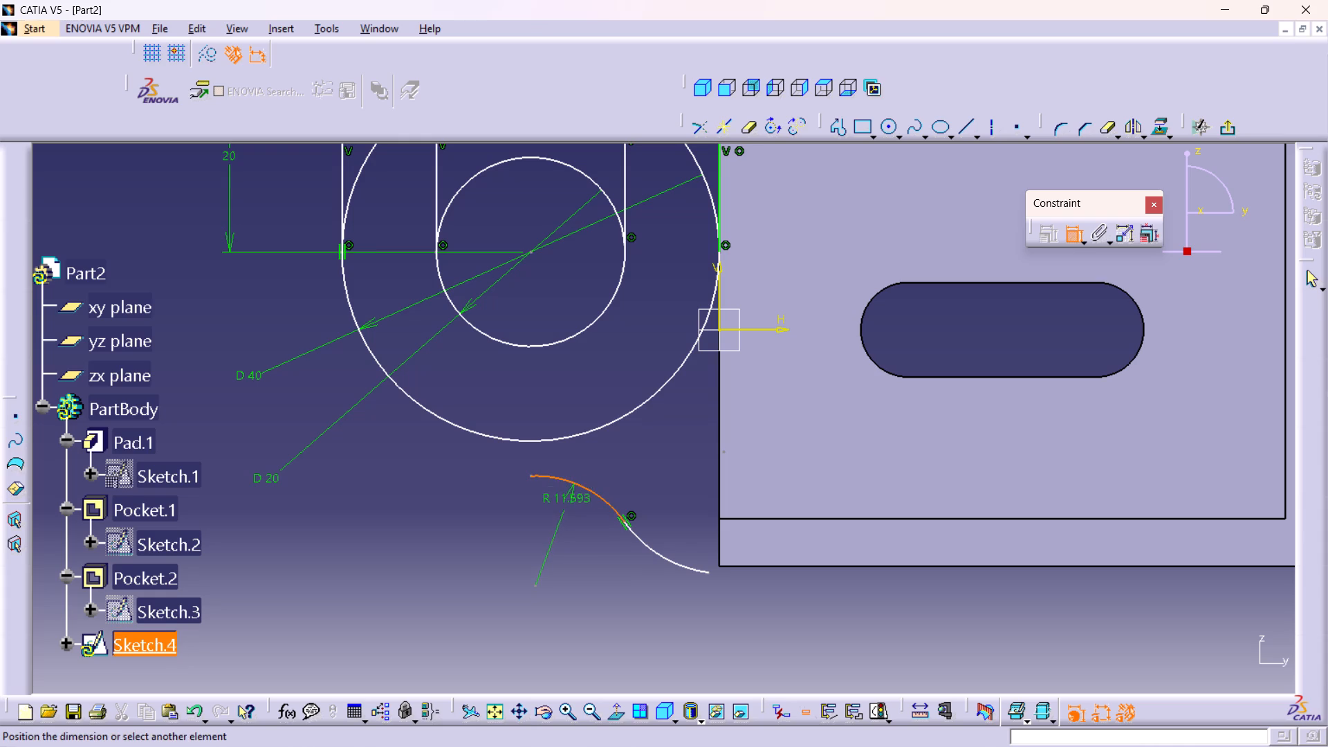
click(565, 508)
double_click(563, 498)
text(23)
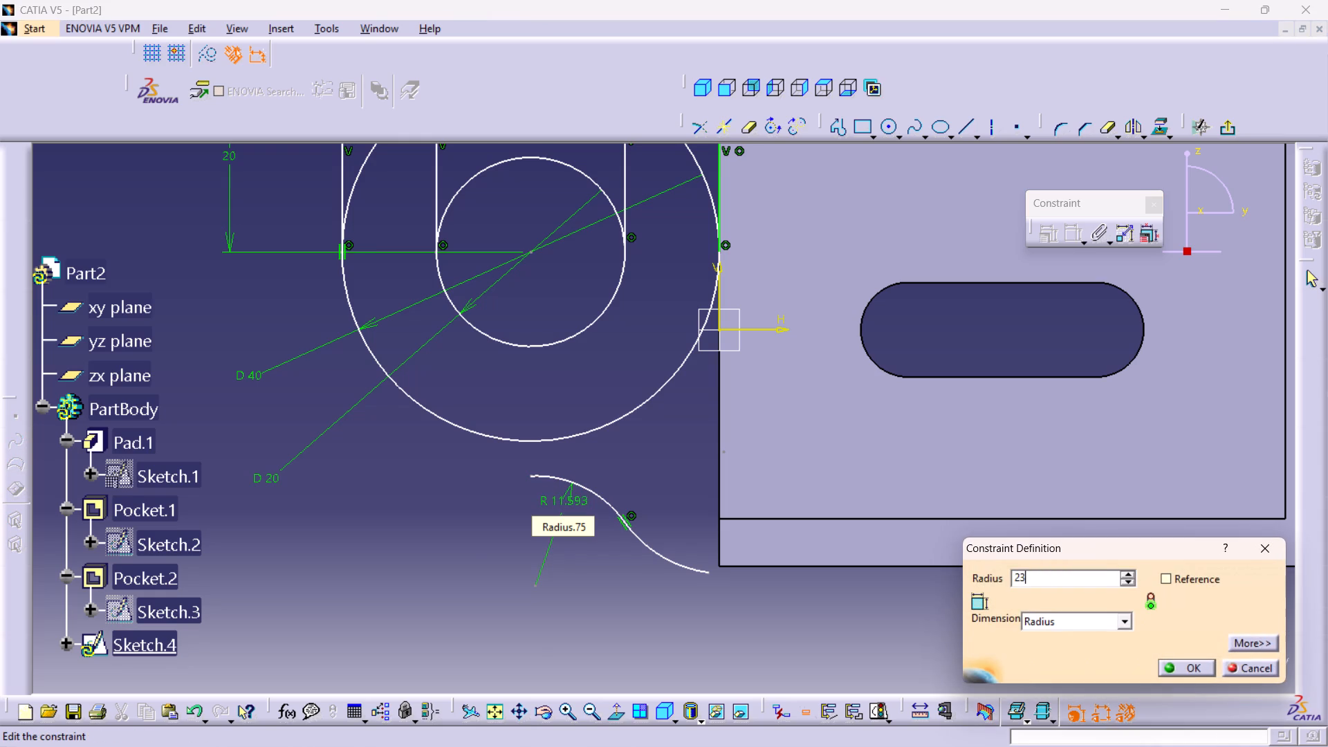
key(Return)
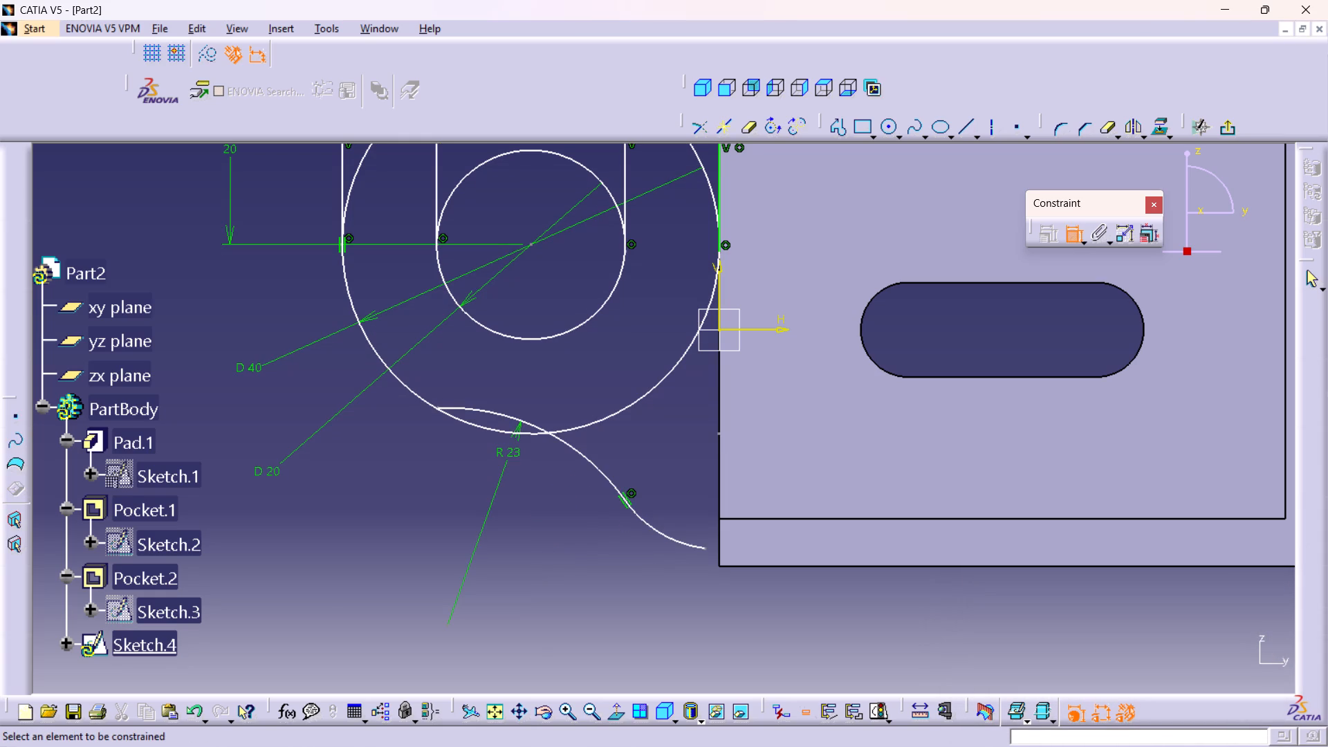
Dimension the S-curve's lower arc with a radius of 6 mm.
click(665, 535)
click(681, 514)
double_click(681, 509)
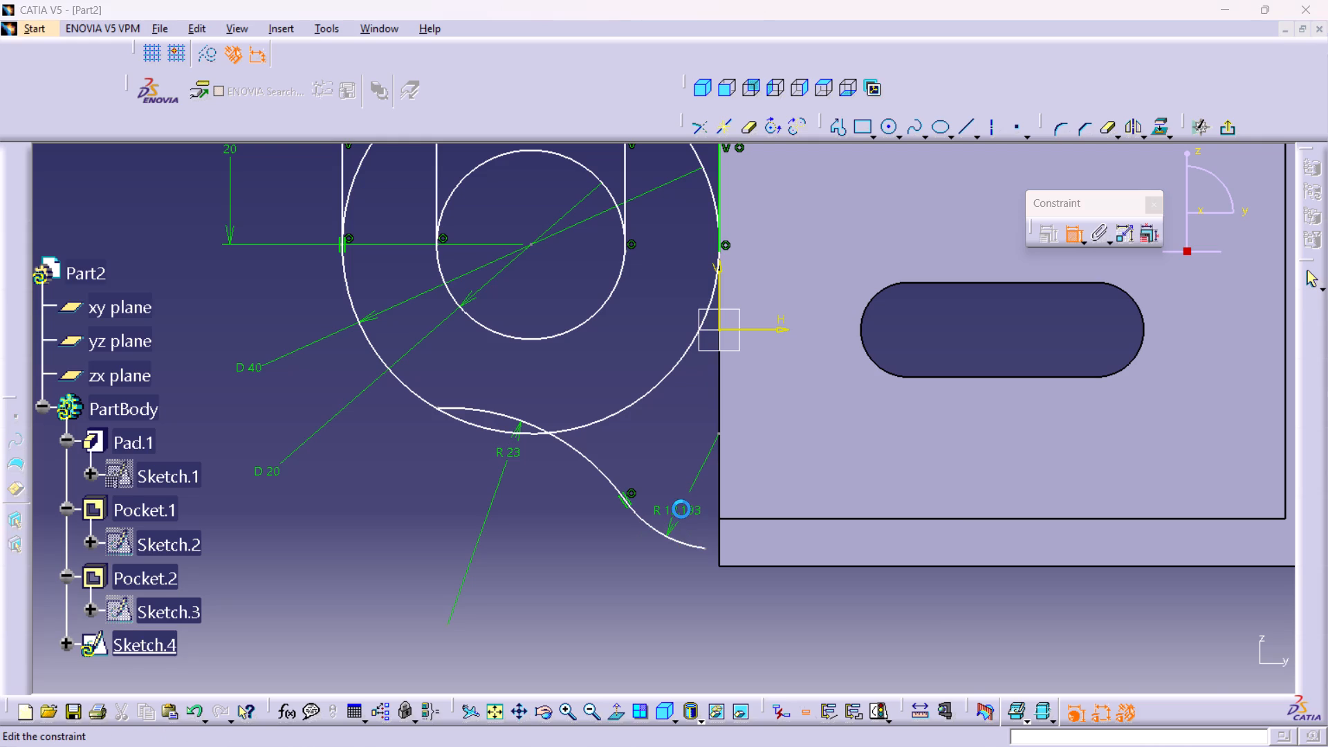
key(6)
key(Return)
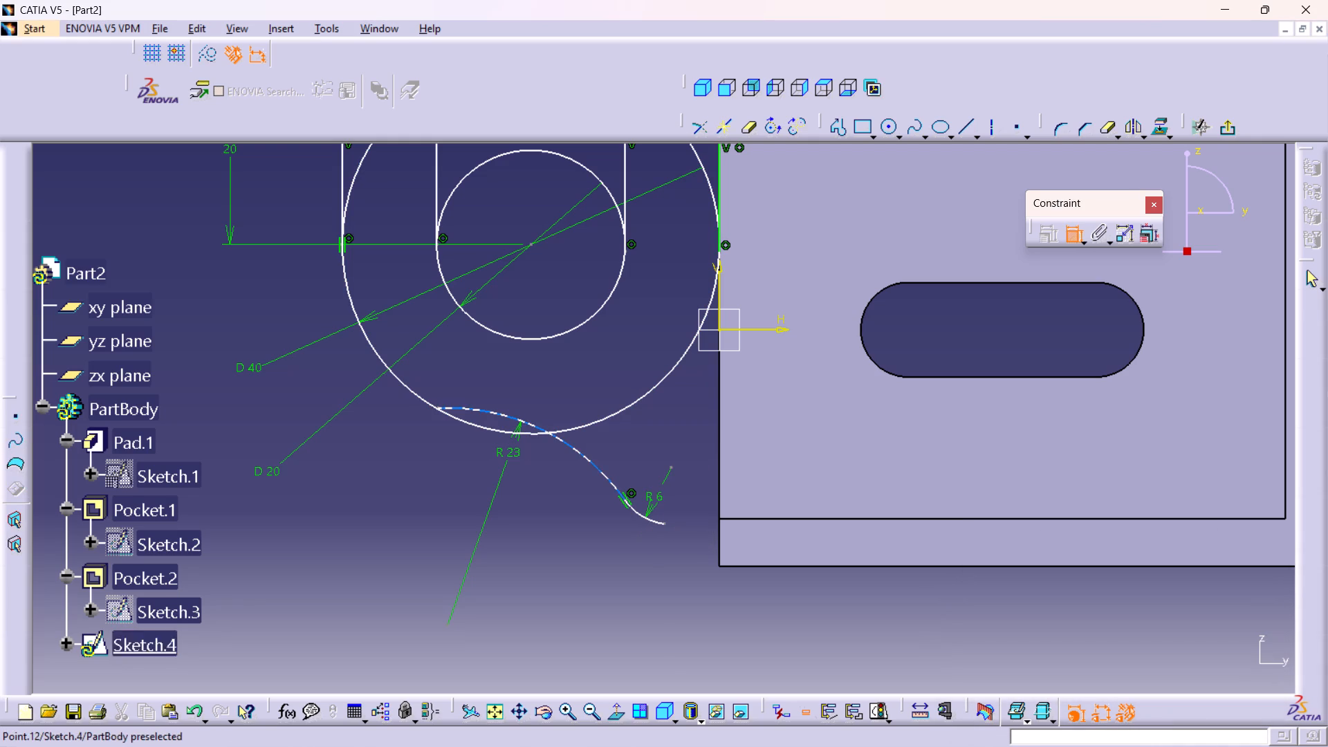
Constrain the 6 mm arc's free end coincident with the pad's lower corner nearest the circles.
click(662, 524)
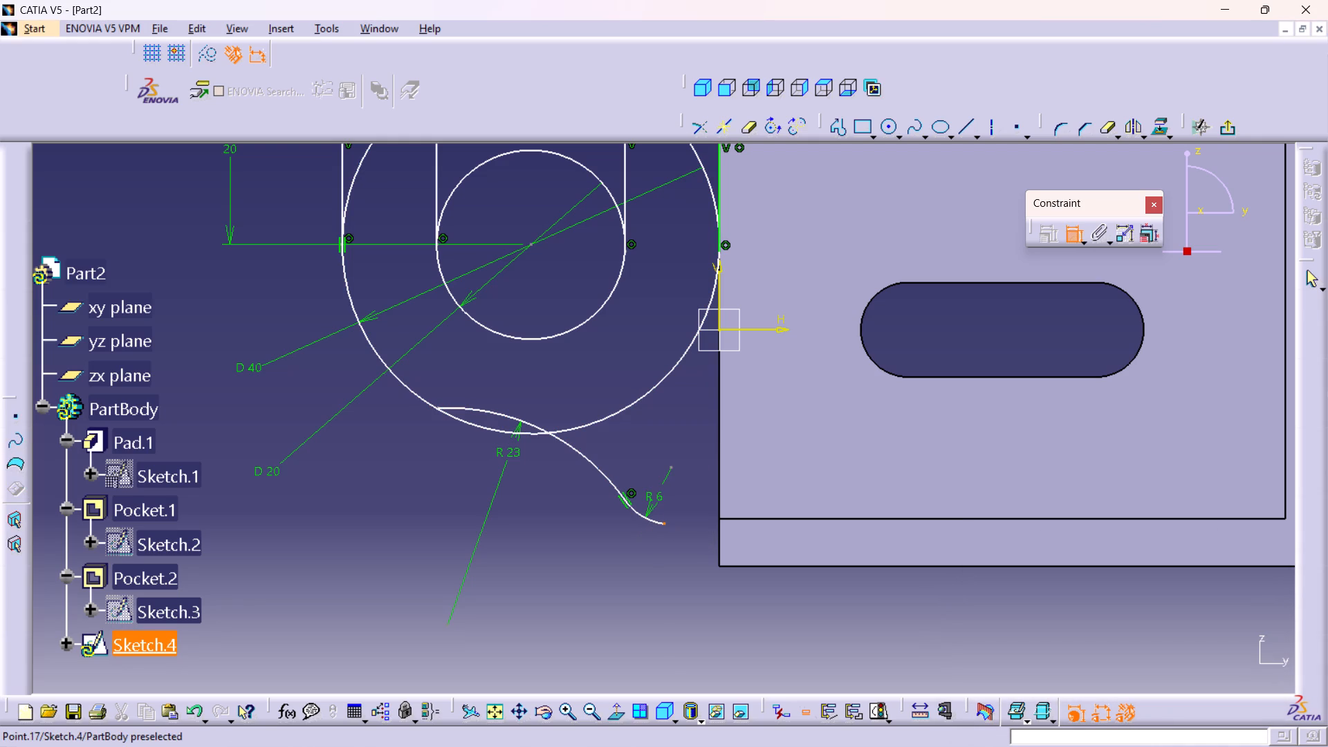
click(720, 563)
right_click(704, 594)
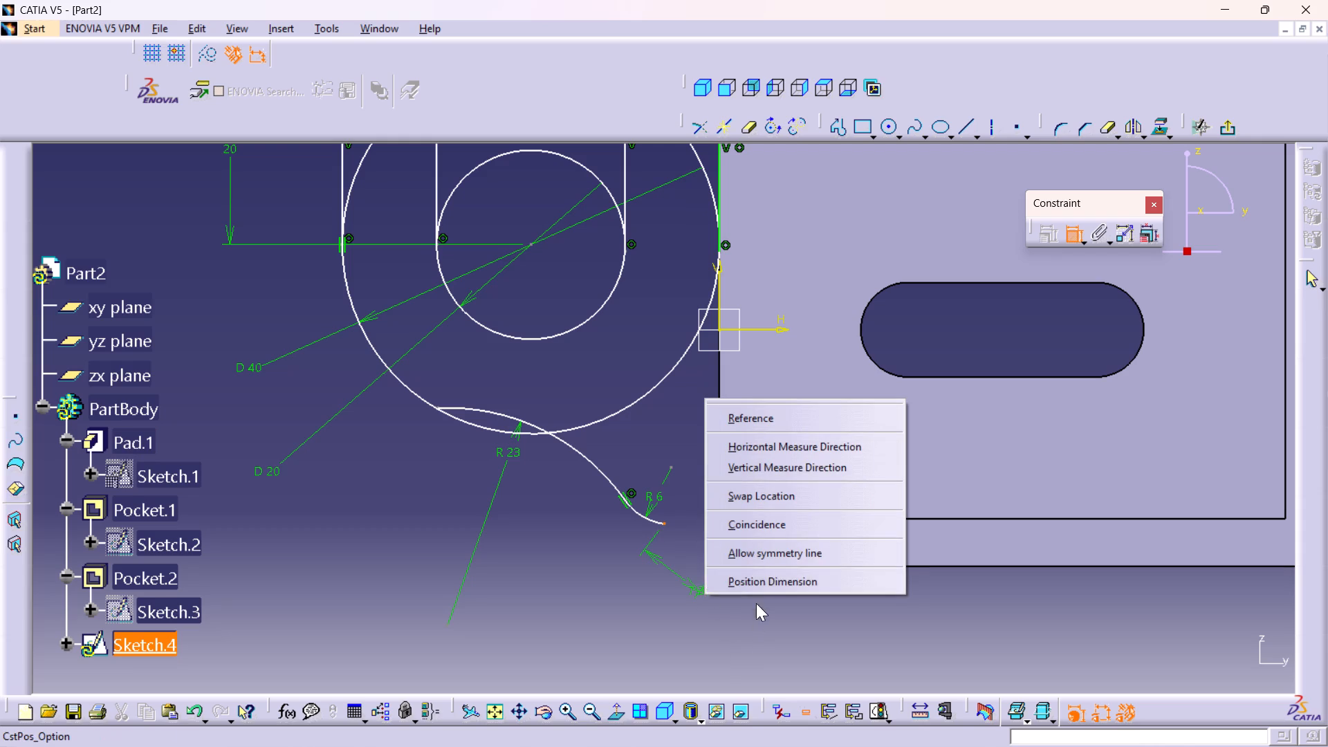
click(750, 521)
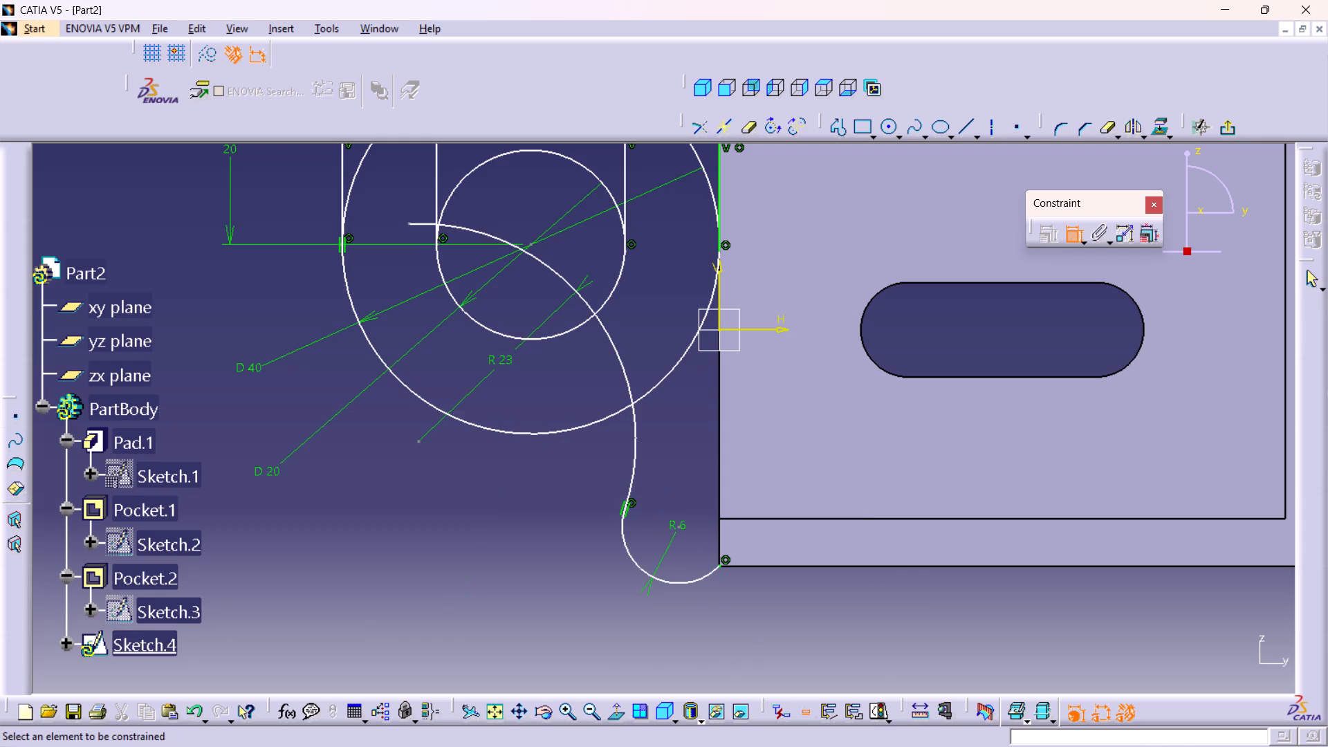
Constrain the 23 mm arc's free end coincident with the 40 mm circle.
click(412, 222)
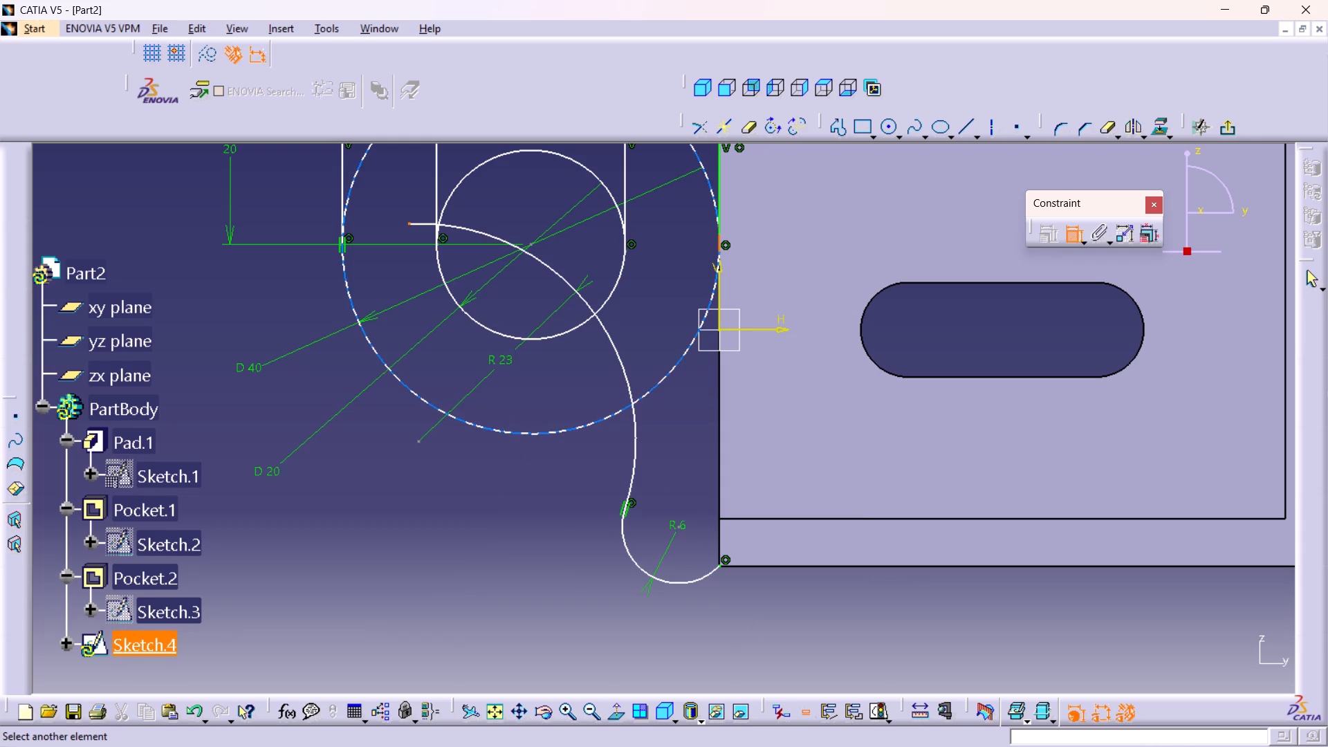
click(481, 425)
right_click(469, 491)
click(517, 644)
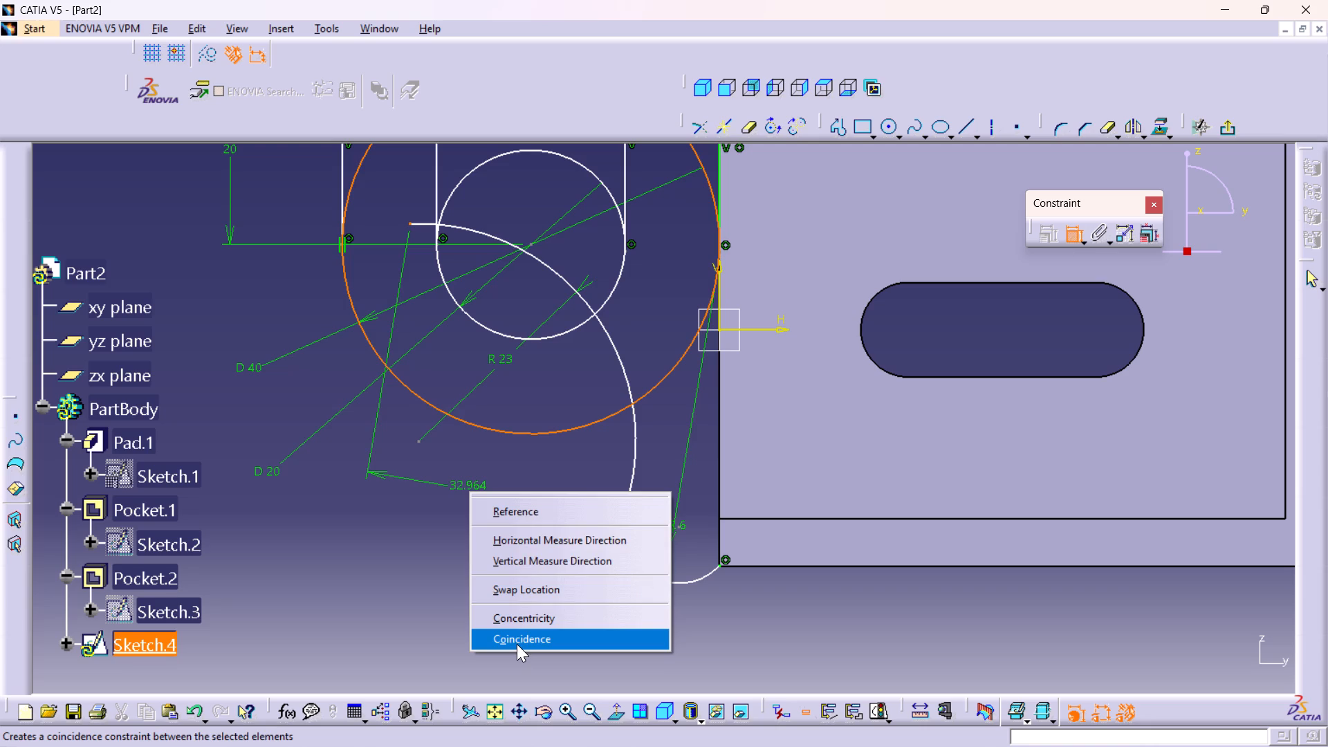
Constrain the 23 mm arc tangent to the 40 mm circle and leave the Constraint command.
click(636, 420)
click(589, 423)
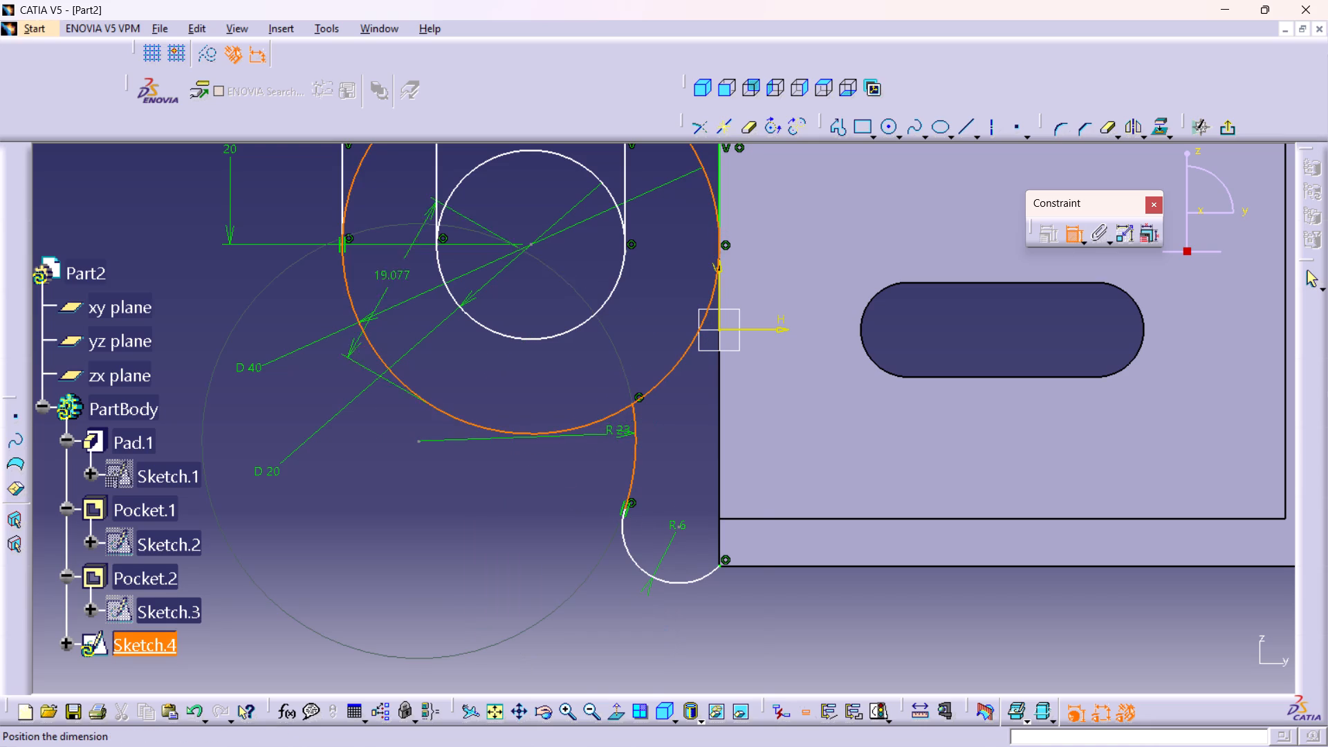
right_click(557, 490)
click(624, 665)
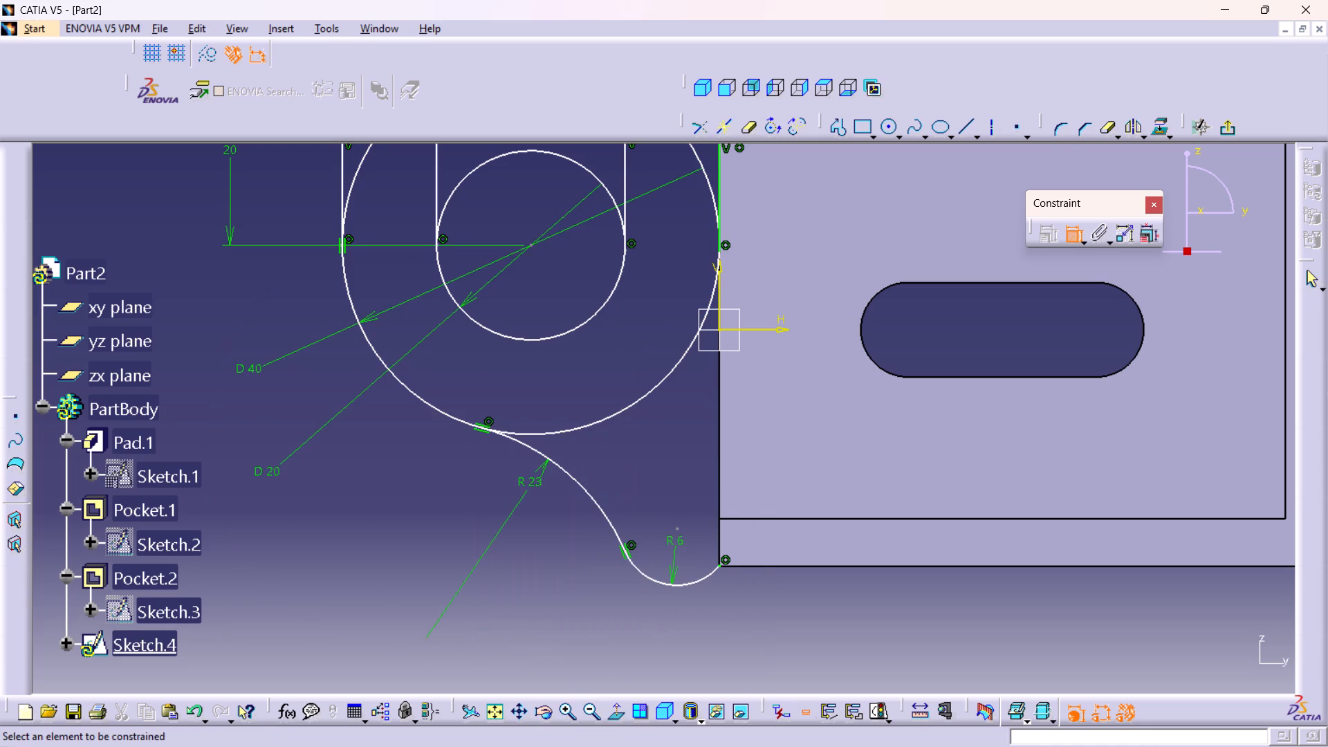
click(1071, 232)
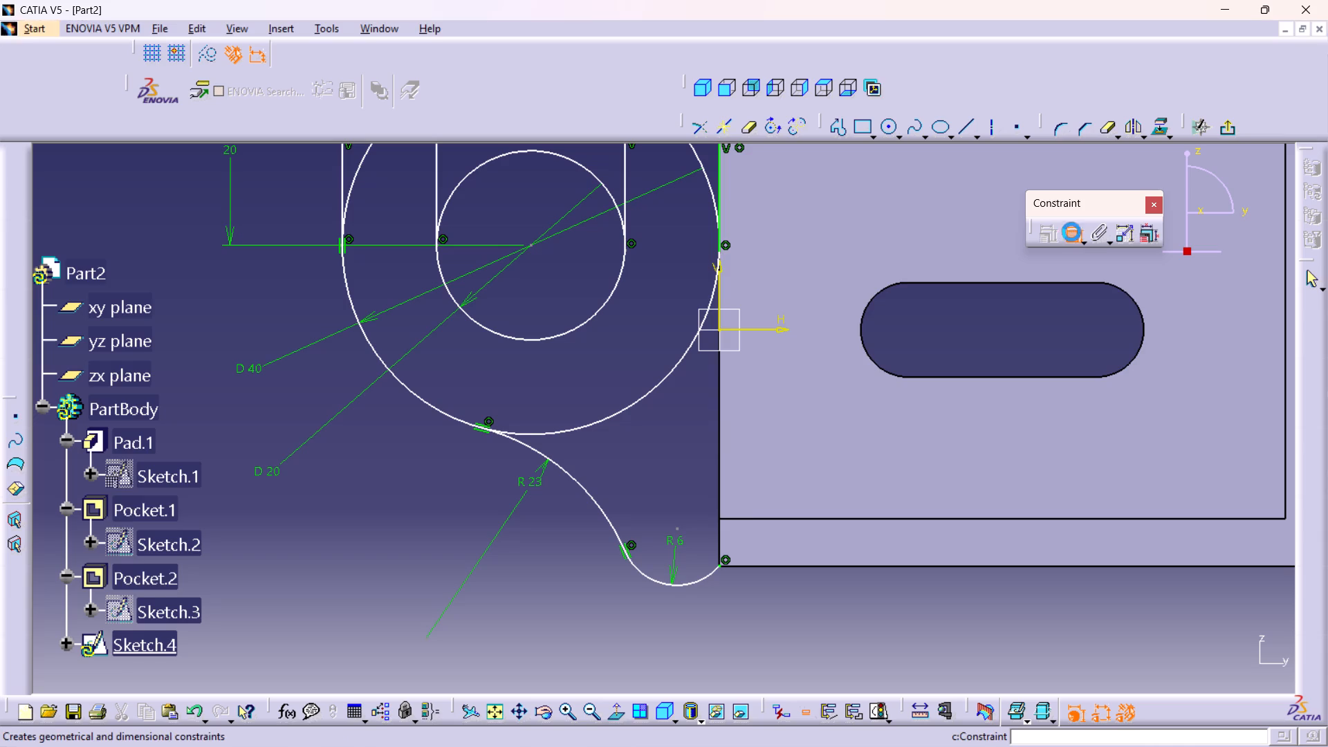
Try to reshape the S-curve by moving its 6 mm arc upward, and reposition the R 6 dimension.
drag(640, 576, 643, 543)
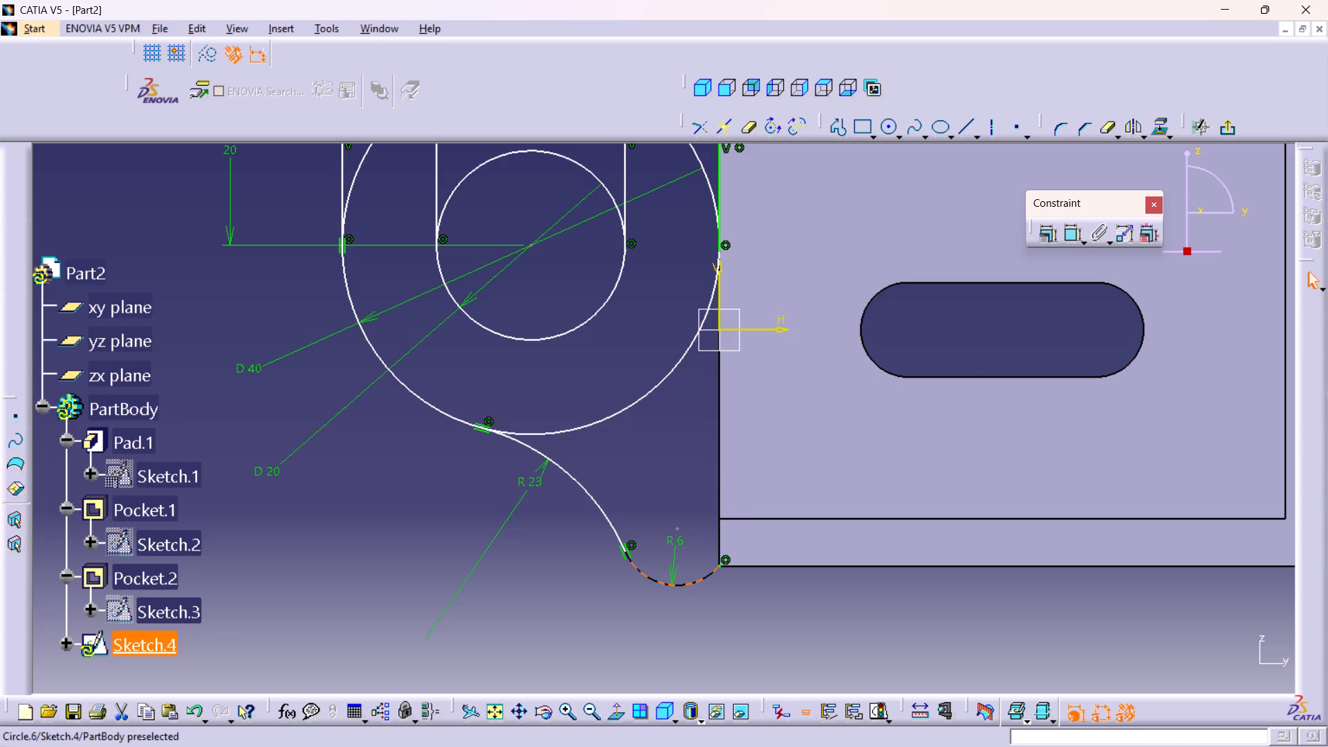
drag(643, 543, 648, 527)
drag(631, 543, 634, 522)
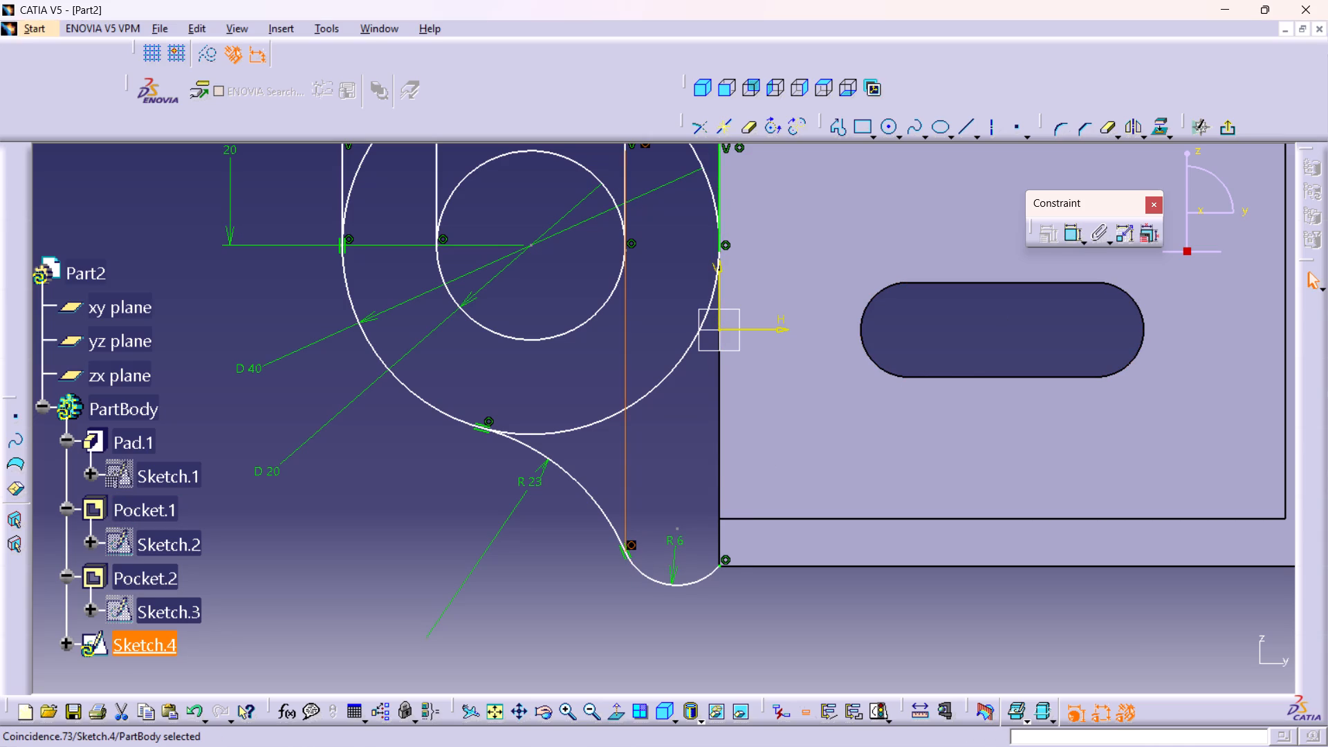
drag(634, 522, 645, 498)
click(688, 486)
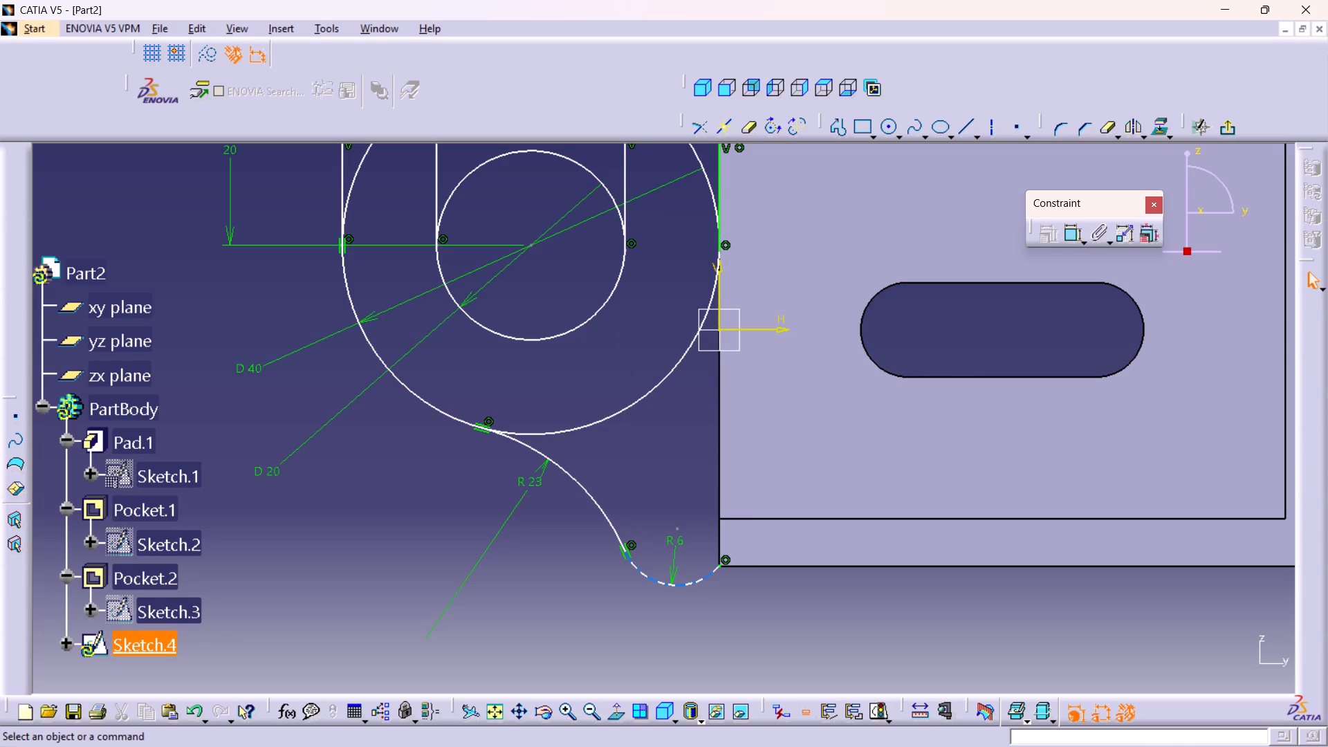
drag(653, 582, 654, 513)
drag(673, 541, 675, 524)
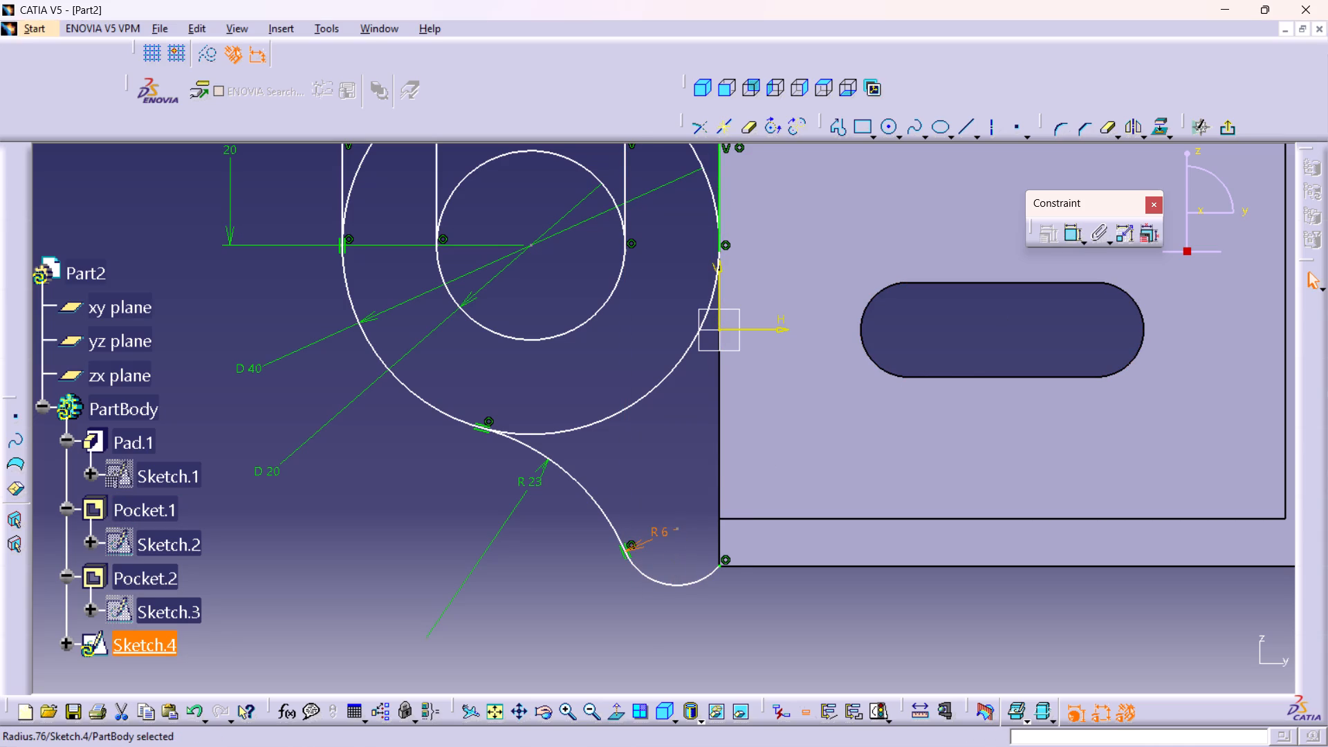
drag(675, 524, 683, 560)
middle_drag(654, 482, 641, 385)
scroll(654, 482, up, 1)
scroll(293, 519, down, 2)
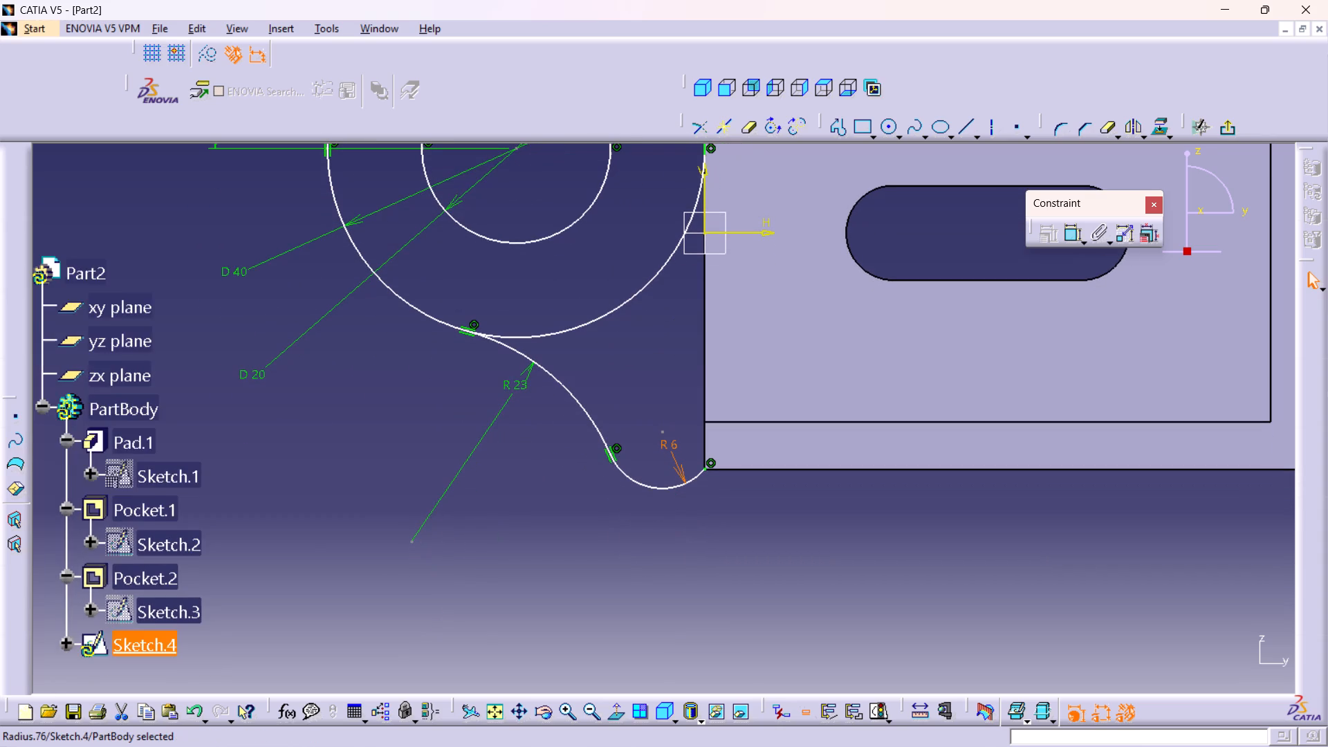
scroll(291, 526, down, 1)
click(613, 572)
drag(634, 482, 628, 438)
Delete both arcs of the S-curve, the 23 mm one and the 6 mm one, below the circles.
middle_drag(645, 397, 625, 450)
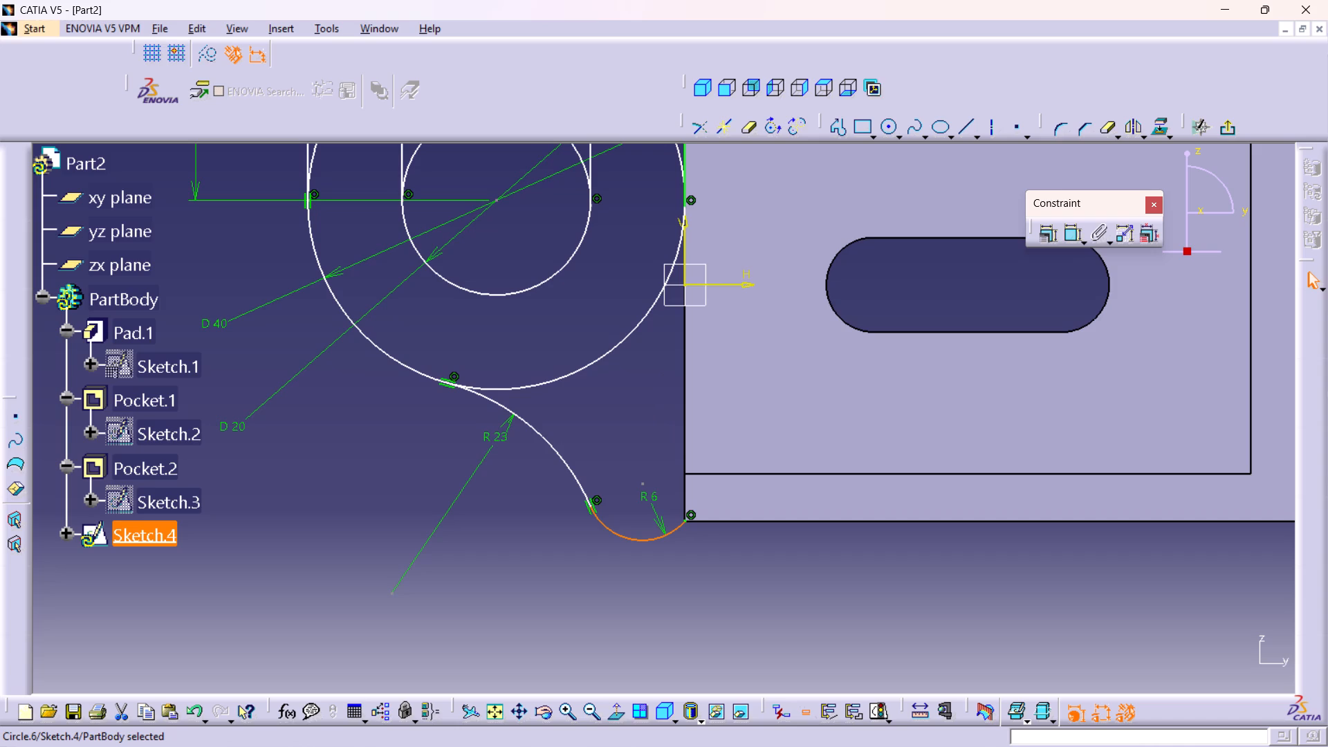
right_click(537, 430)
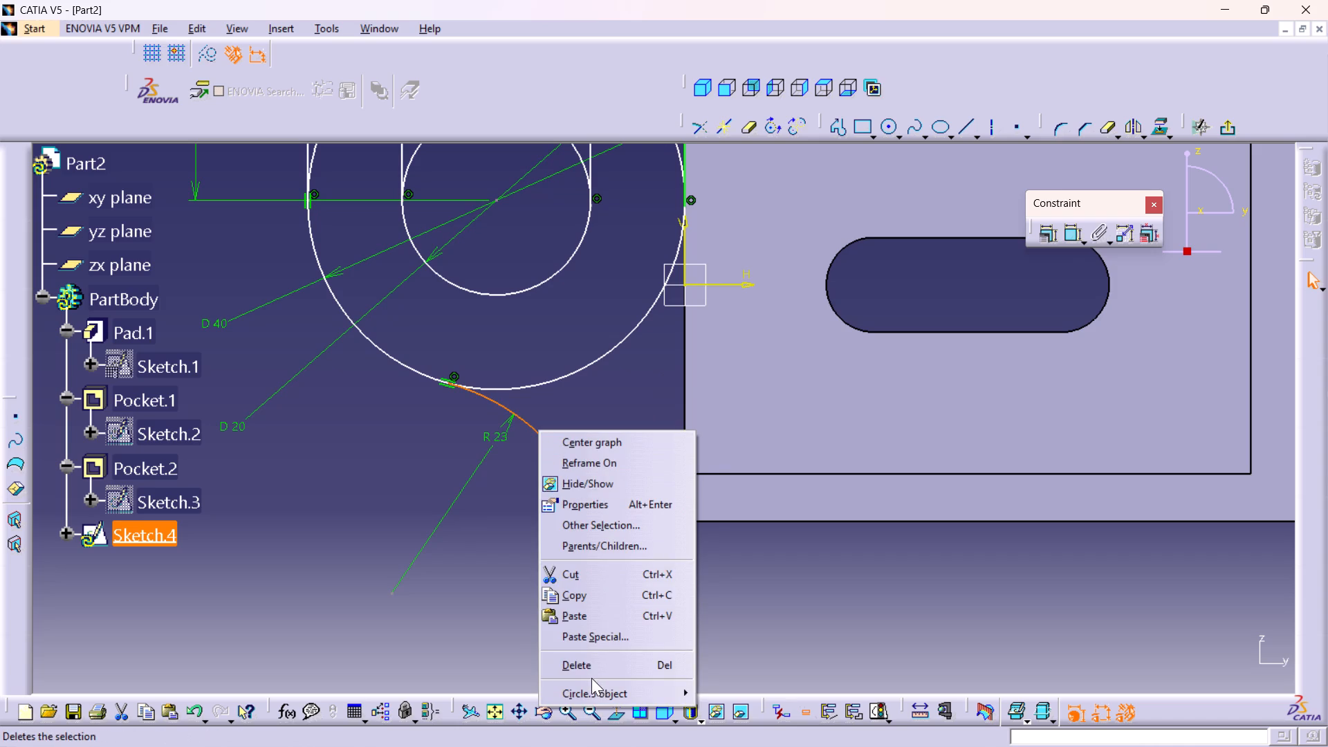
click(587, 667)
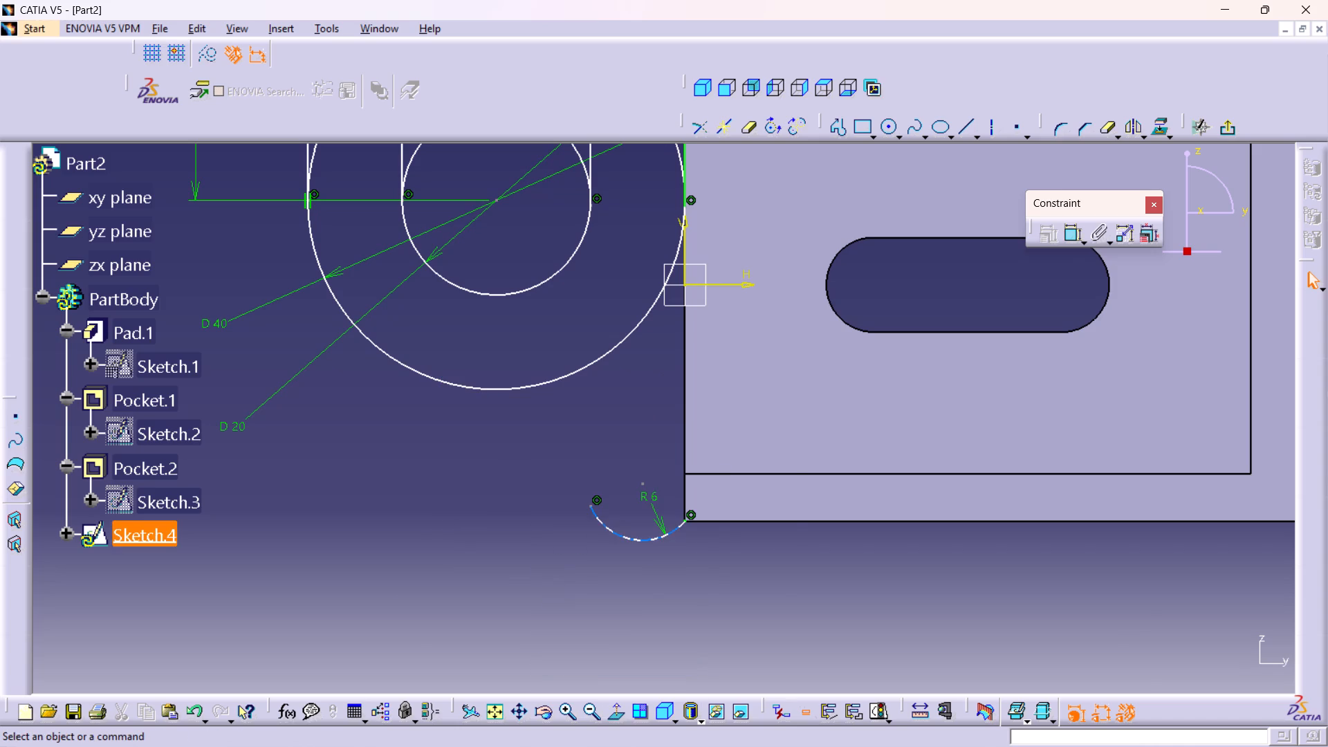
right_click(638, 539)
click(683, 500)
Constrain the profile's top horizontal line coincident with the pad's top edge.
middle_drag(629, 454, 634, 483)
right_click(629, 454)
scroll(629, 454, down, 1)
middle_drag(612, 423, 626, 481)
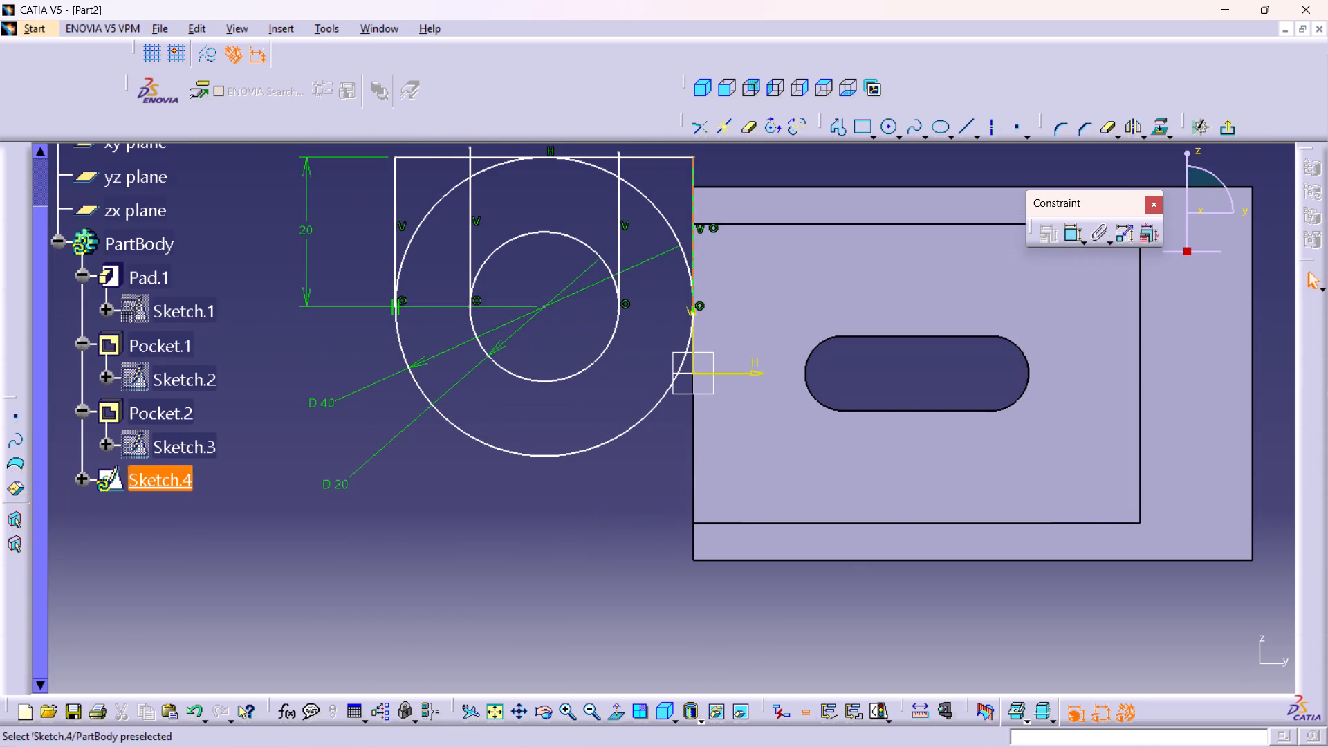
double_click(1075, 232)
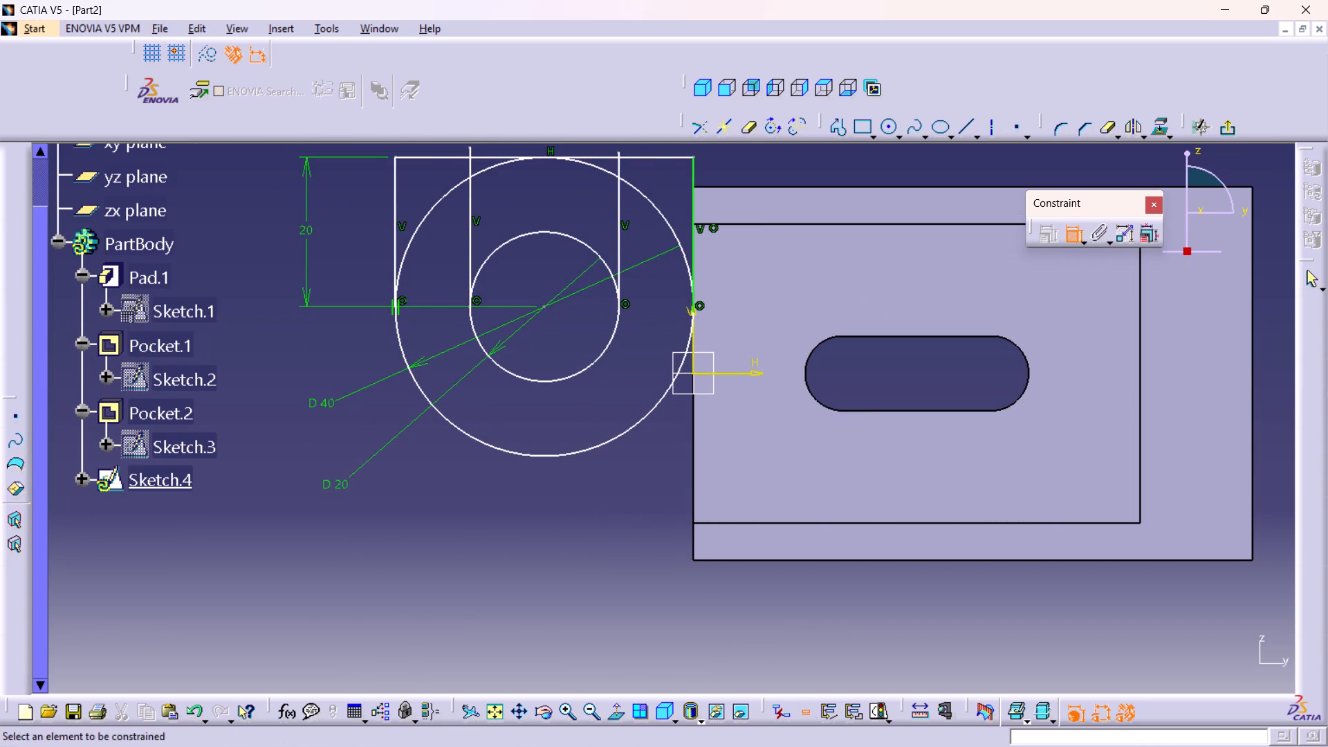
click(646, 155)
click(723, 186)
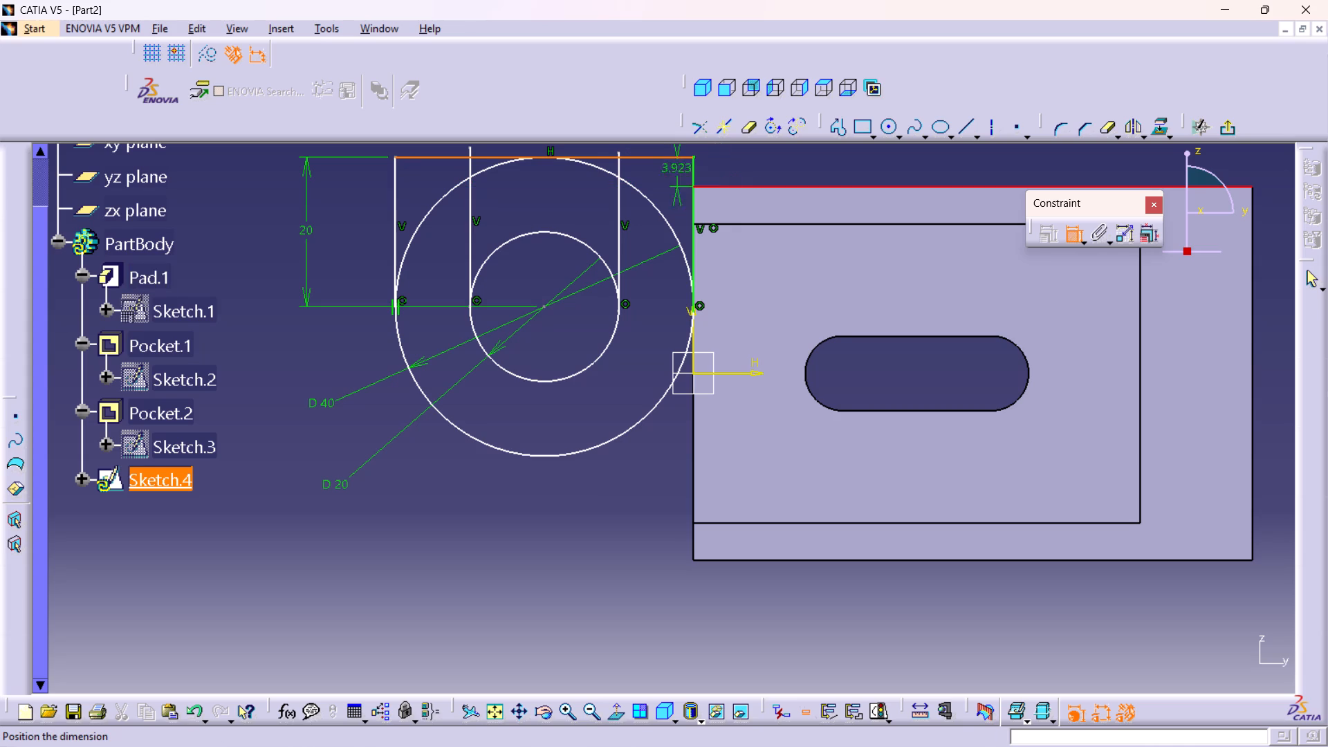
right_click(682, 196)
click(721, 338)
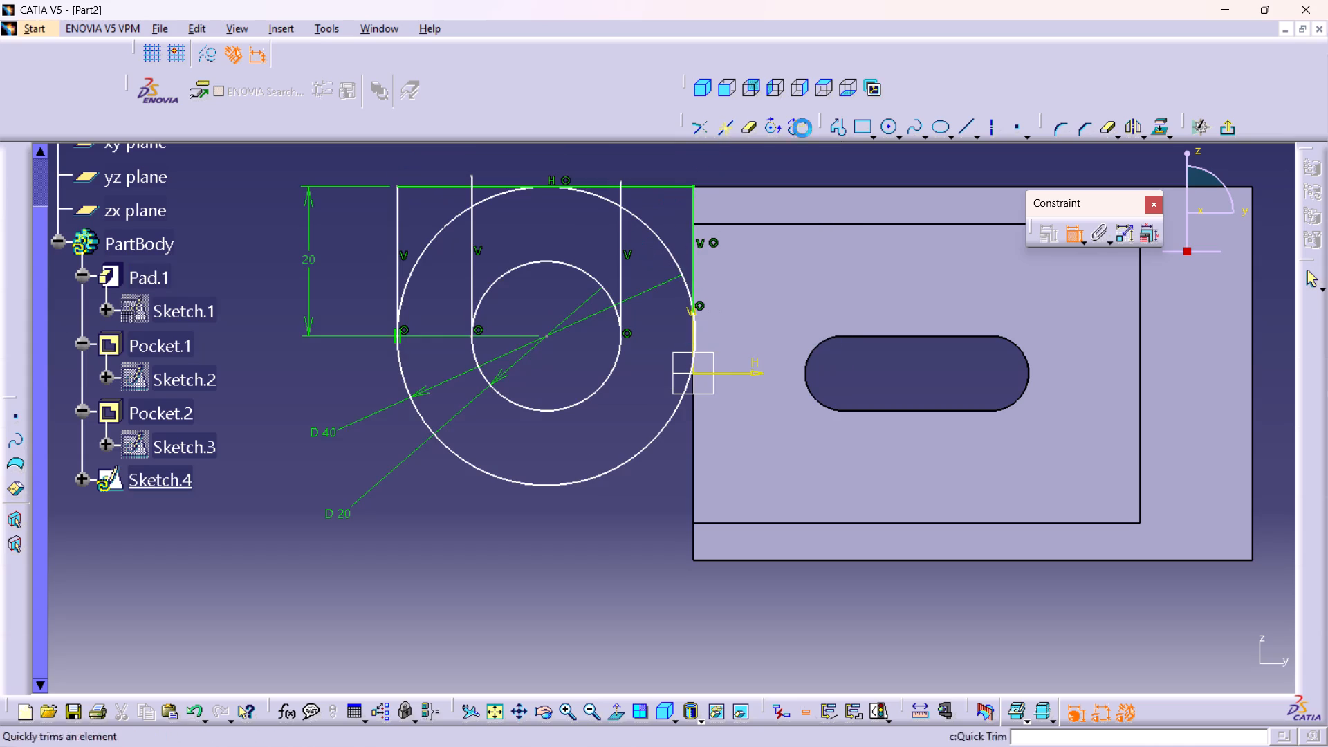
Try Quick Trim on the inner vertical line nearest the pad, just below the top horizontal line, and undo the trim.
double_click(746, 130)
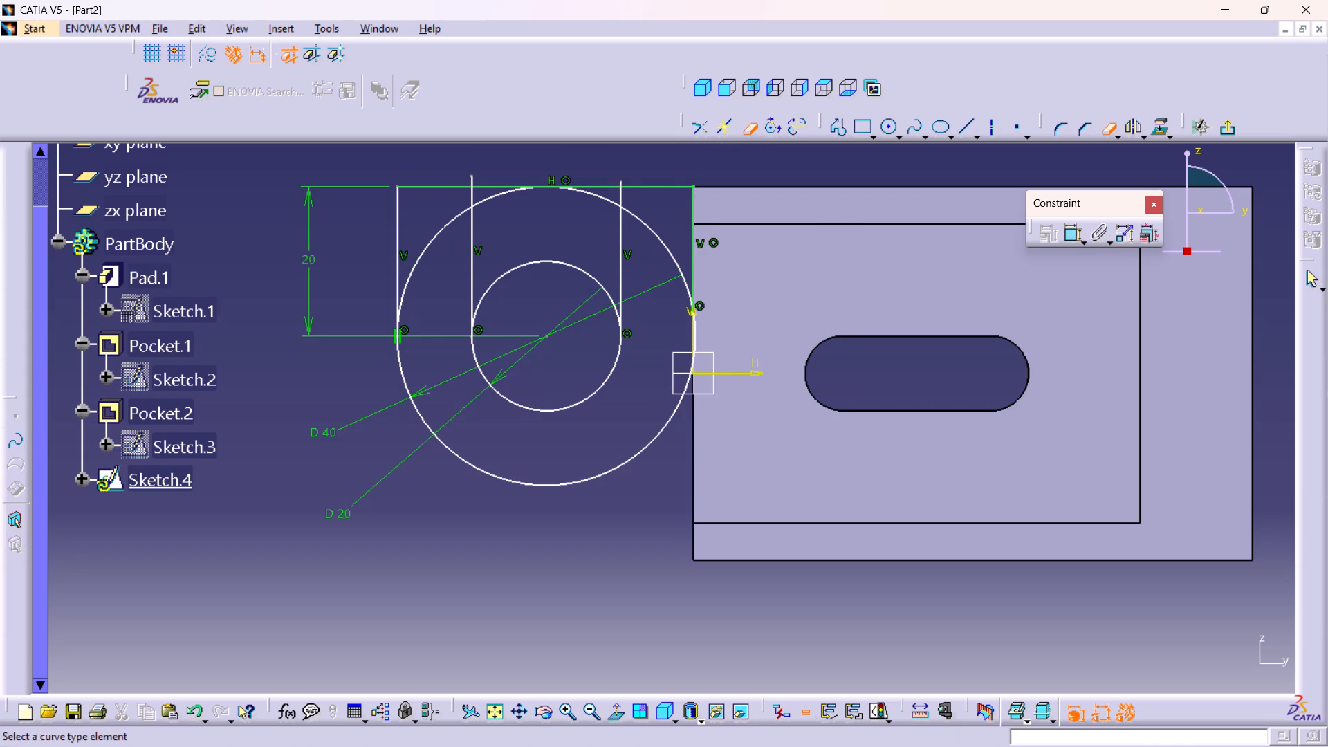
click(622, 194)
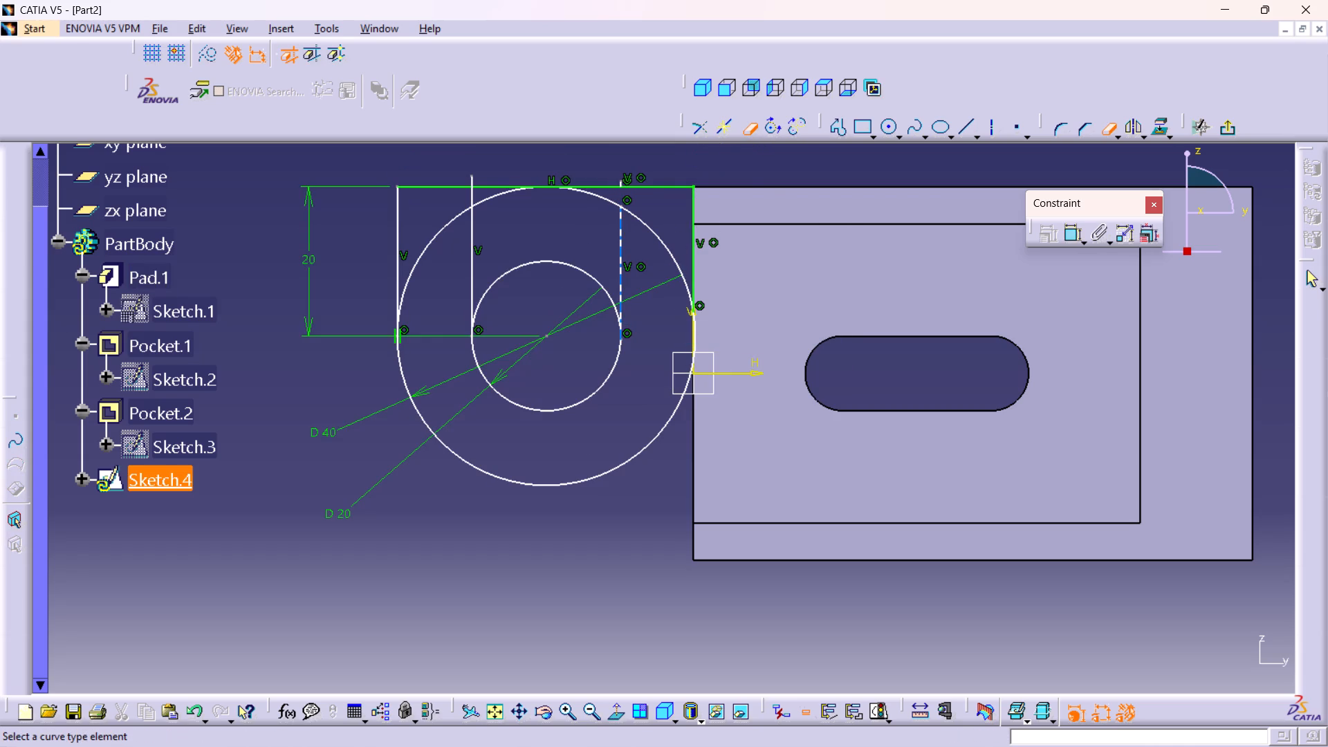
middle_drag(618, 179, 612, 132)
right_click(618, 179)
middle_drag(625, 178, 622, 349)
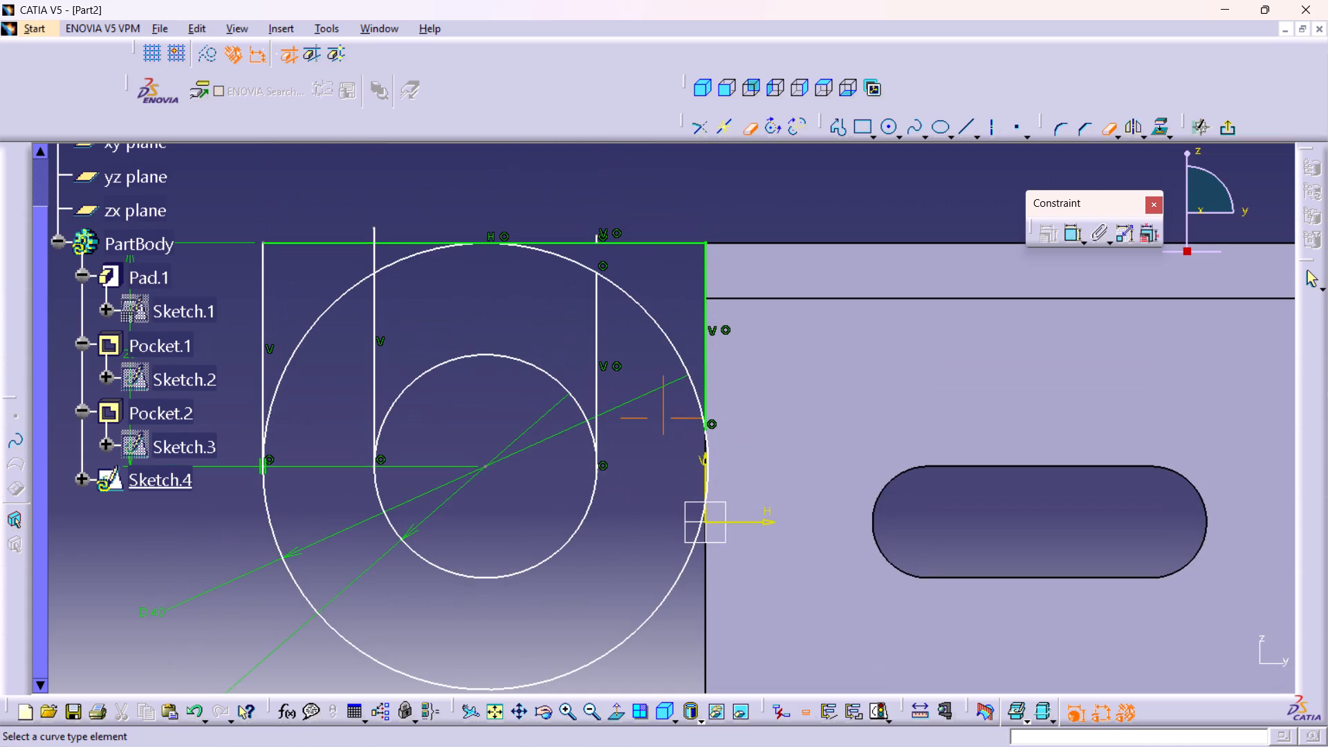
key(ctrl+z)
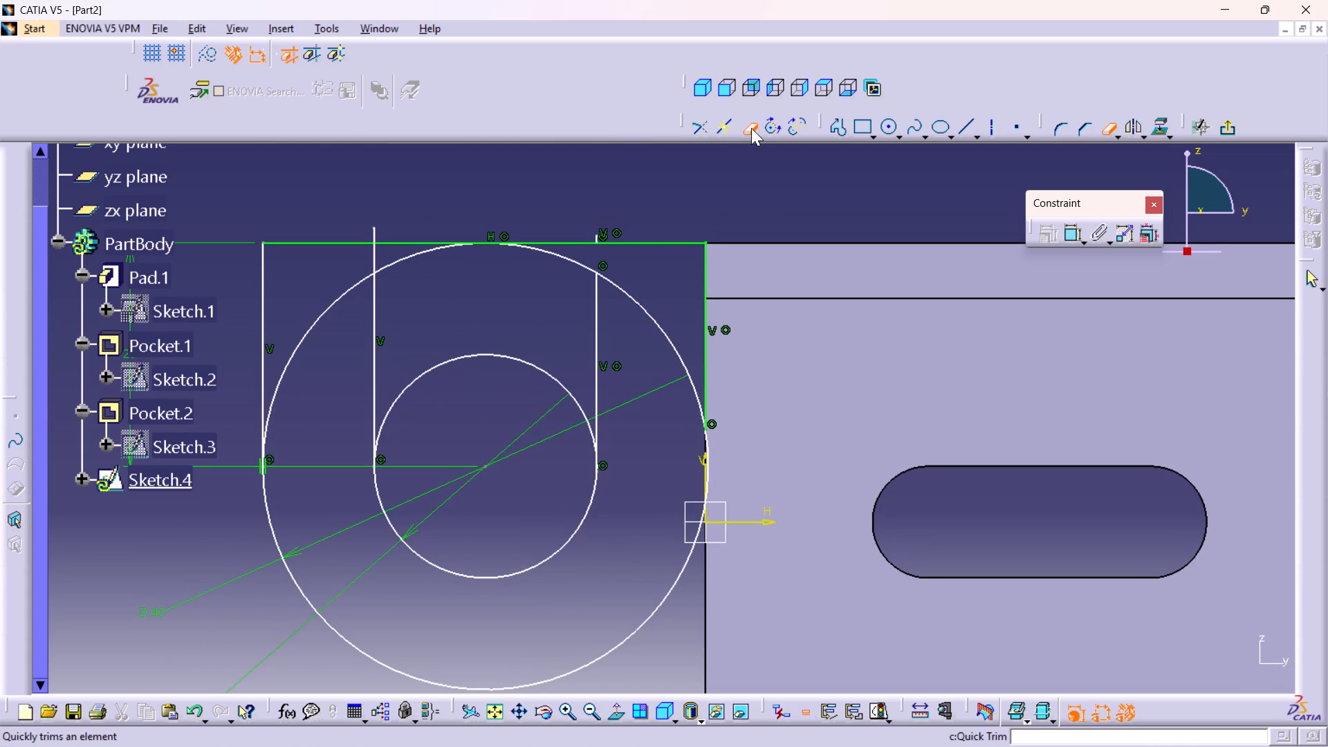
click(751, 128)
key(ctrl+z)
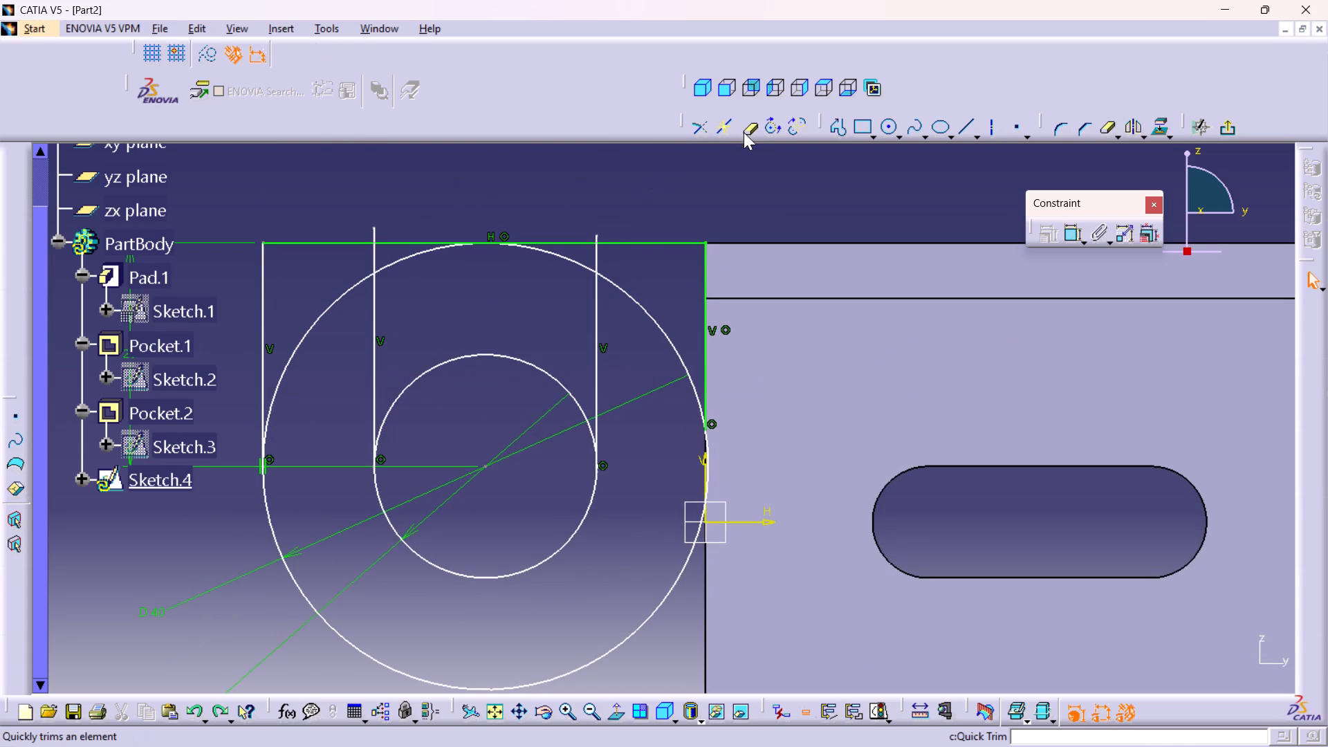
Quick Trim the outer circle and the top horizontal line where they span between the two inner vertical lines.
double_click(748, 127)
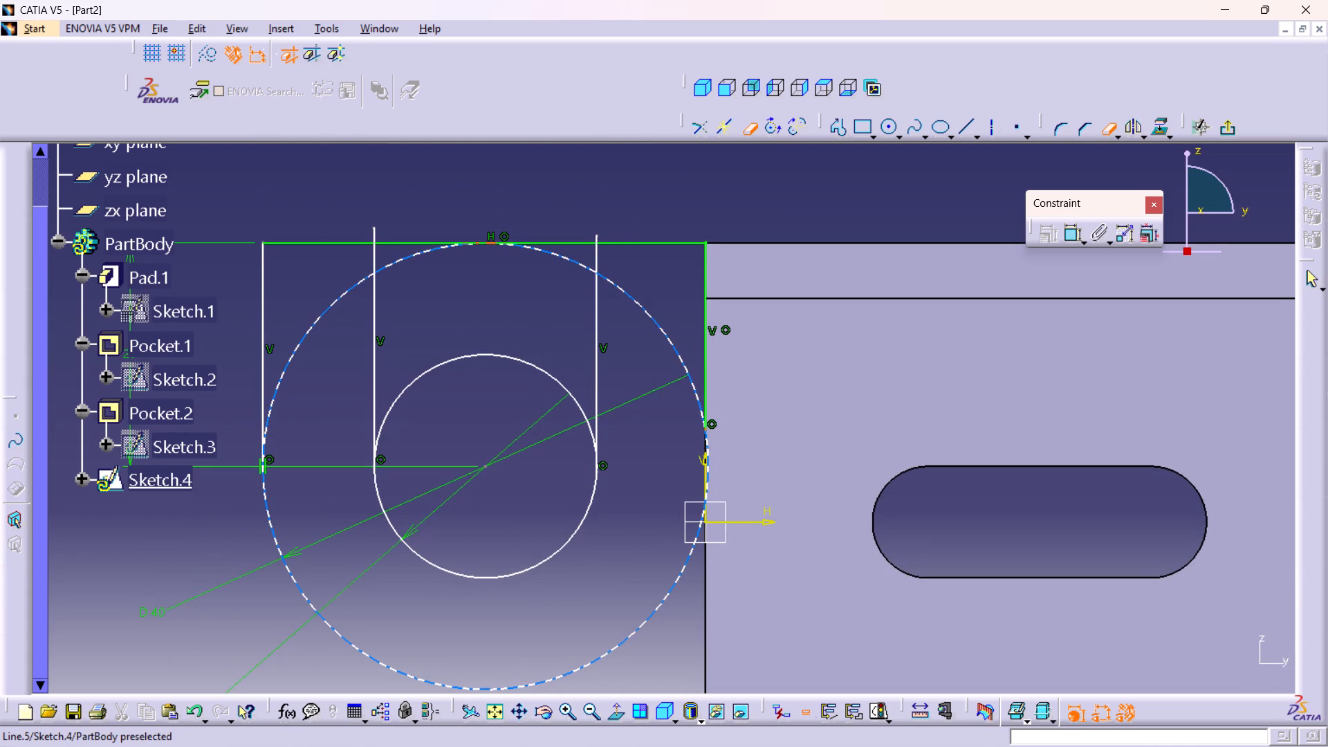
click(560, 257)
click(544, 243)
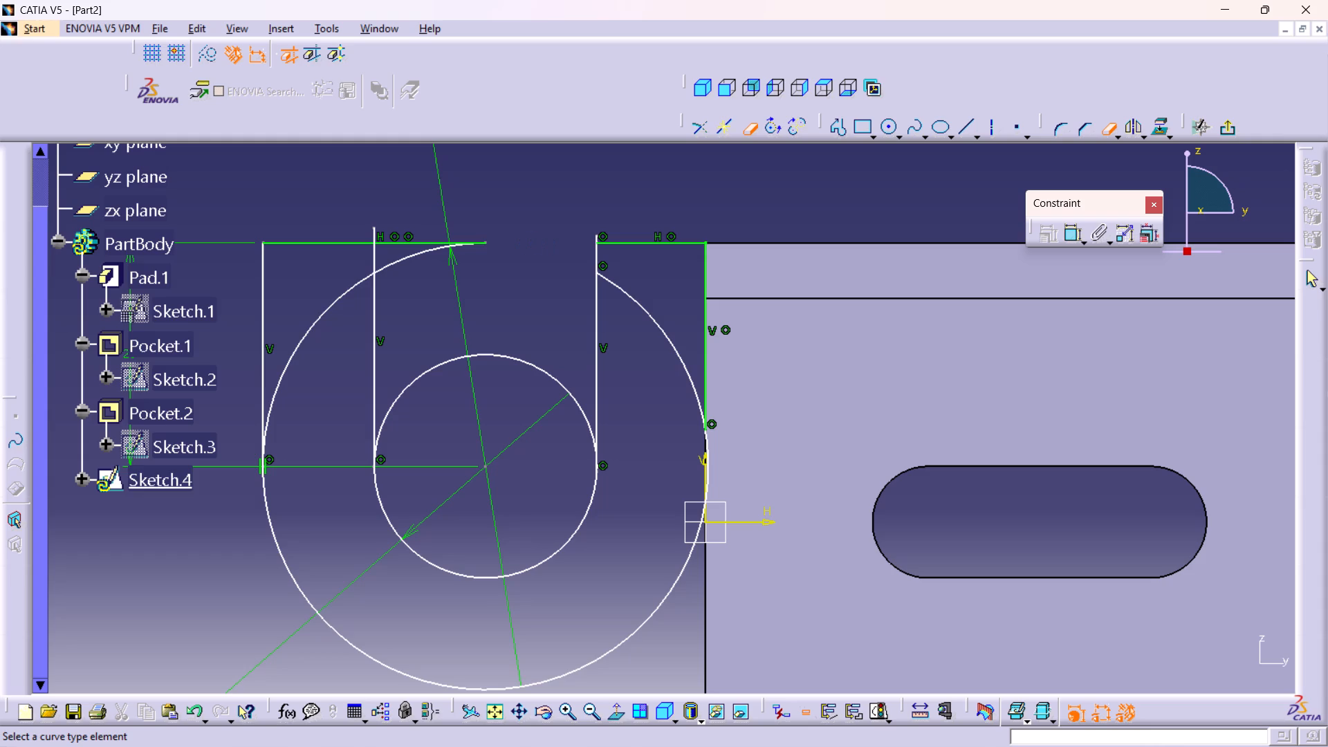
click(416, 257)
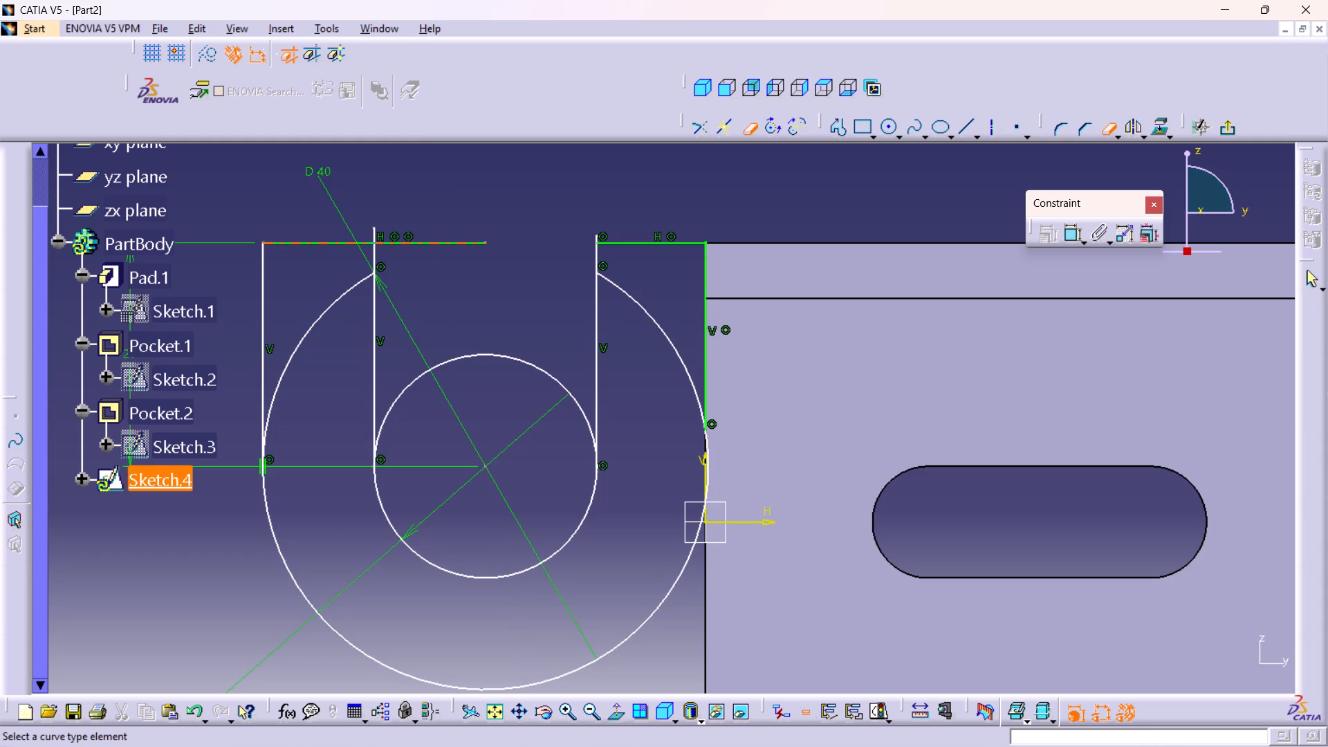
click(412, 242)
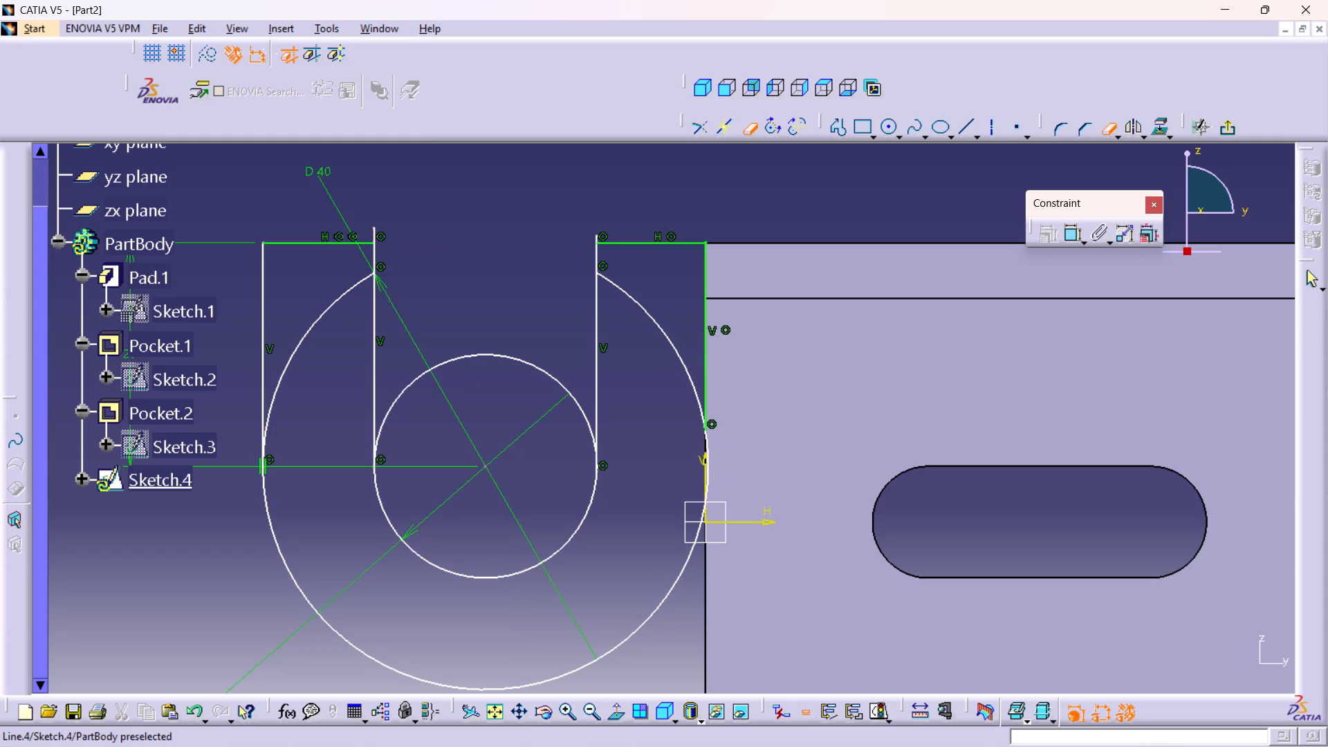
Trim the ends of both inner vertical lines that stick out above the top horizontal line.
middle_drag(375, 229, 351, 151)
right_click(375, 229)
middle_drag(339, 206, 551, 553)
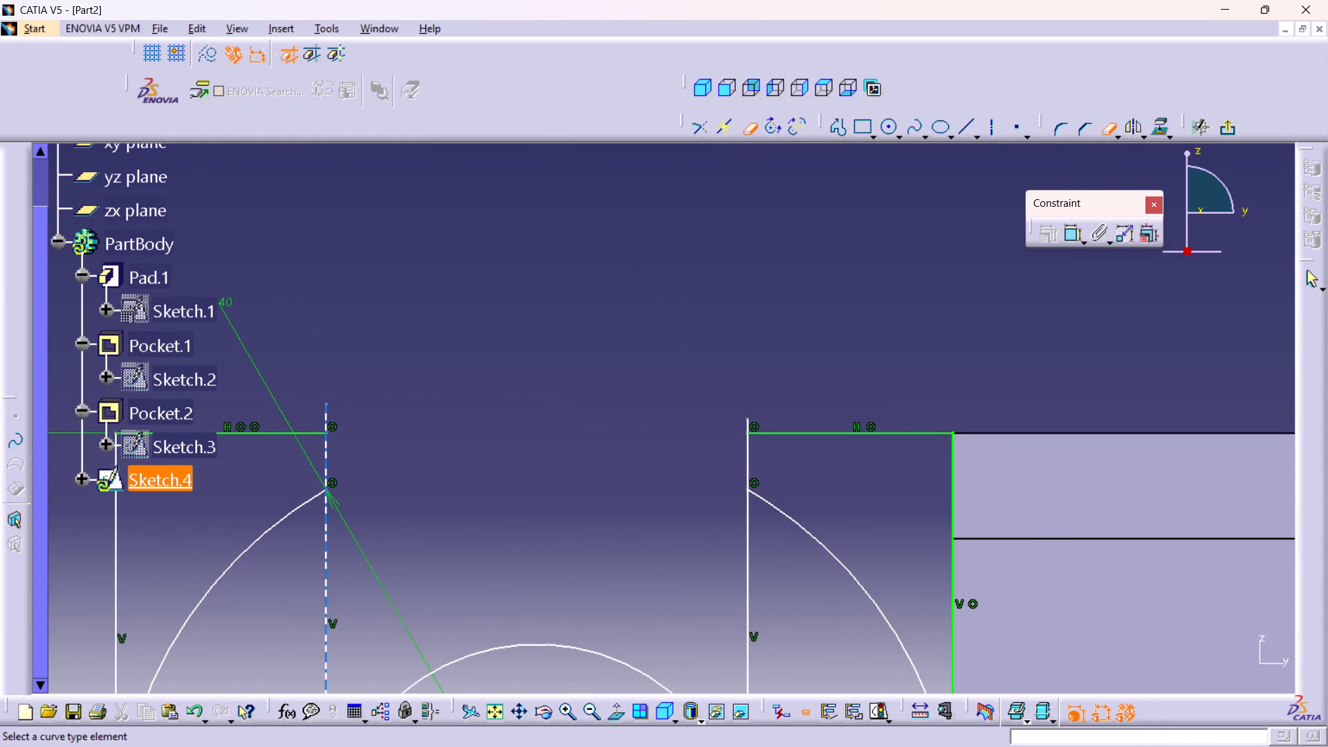
click(326, 417)
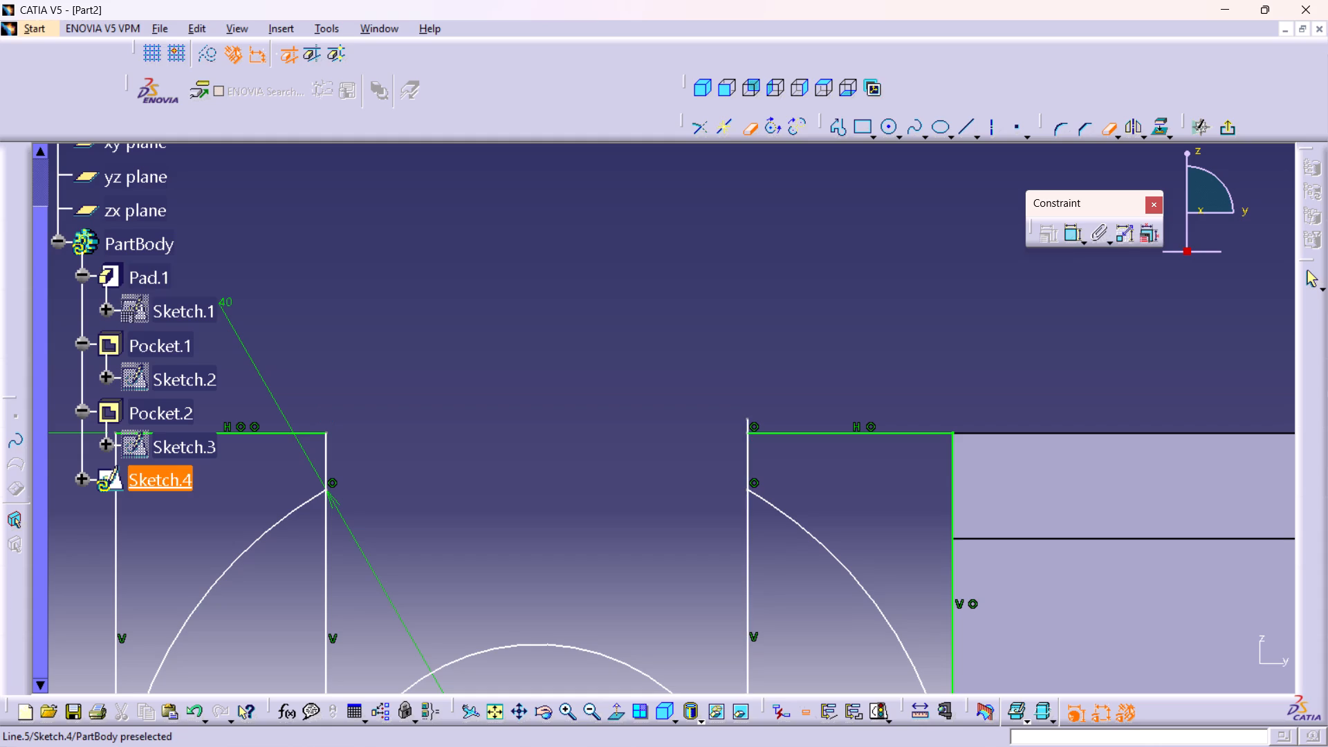
click(746, 425)
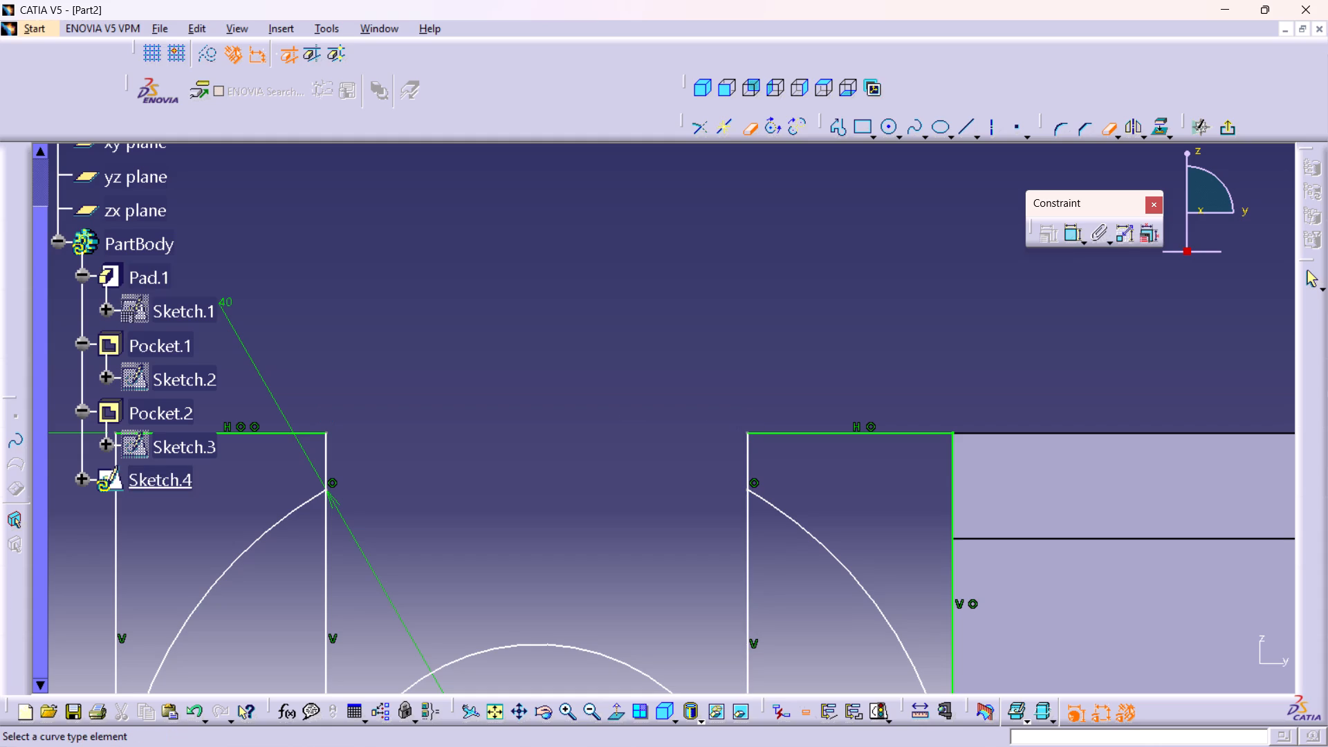
Trim the outer circle's arcs inside both legs and the inner circle's upper half, leaving a clean U-shaped profile.
middle_drag(625, 439, 654, 557)
right_click(625, 439)
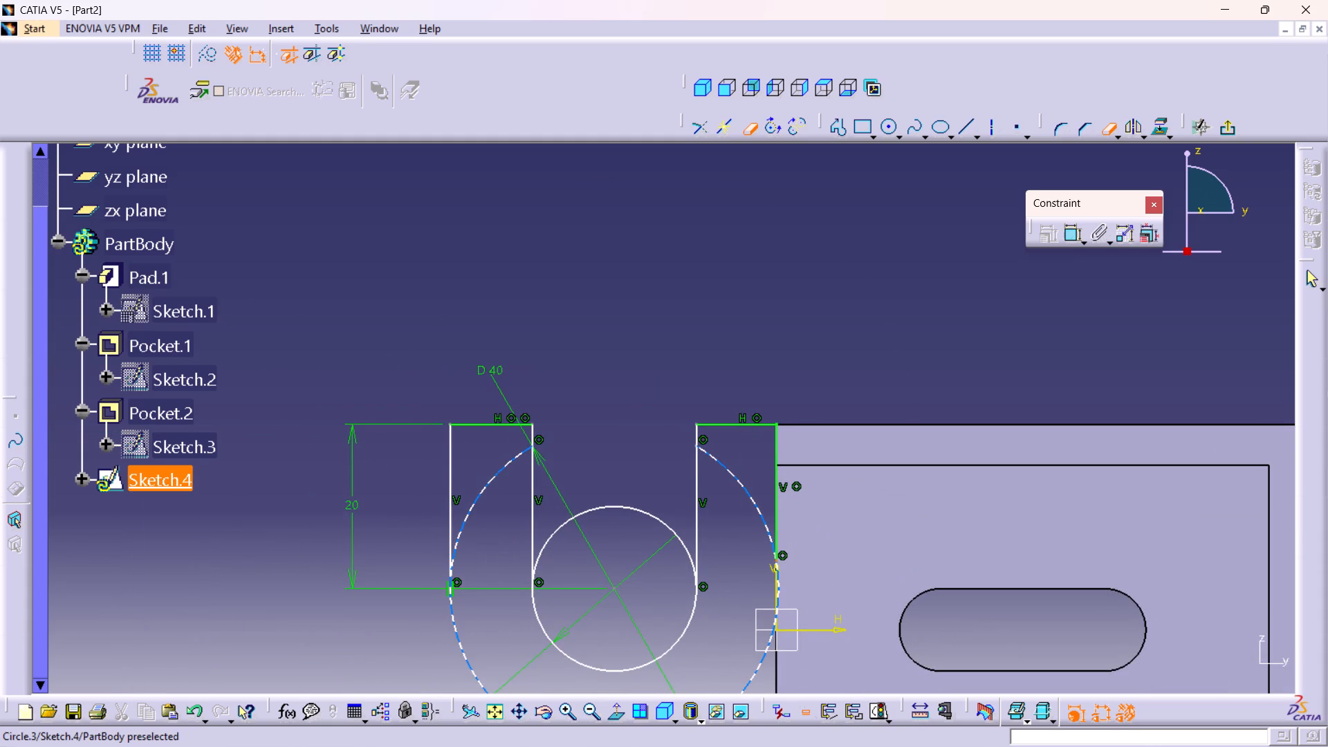
click(734, 472)
click(627, 510)
click(627, 504)
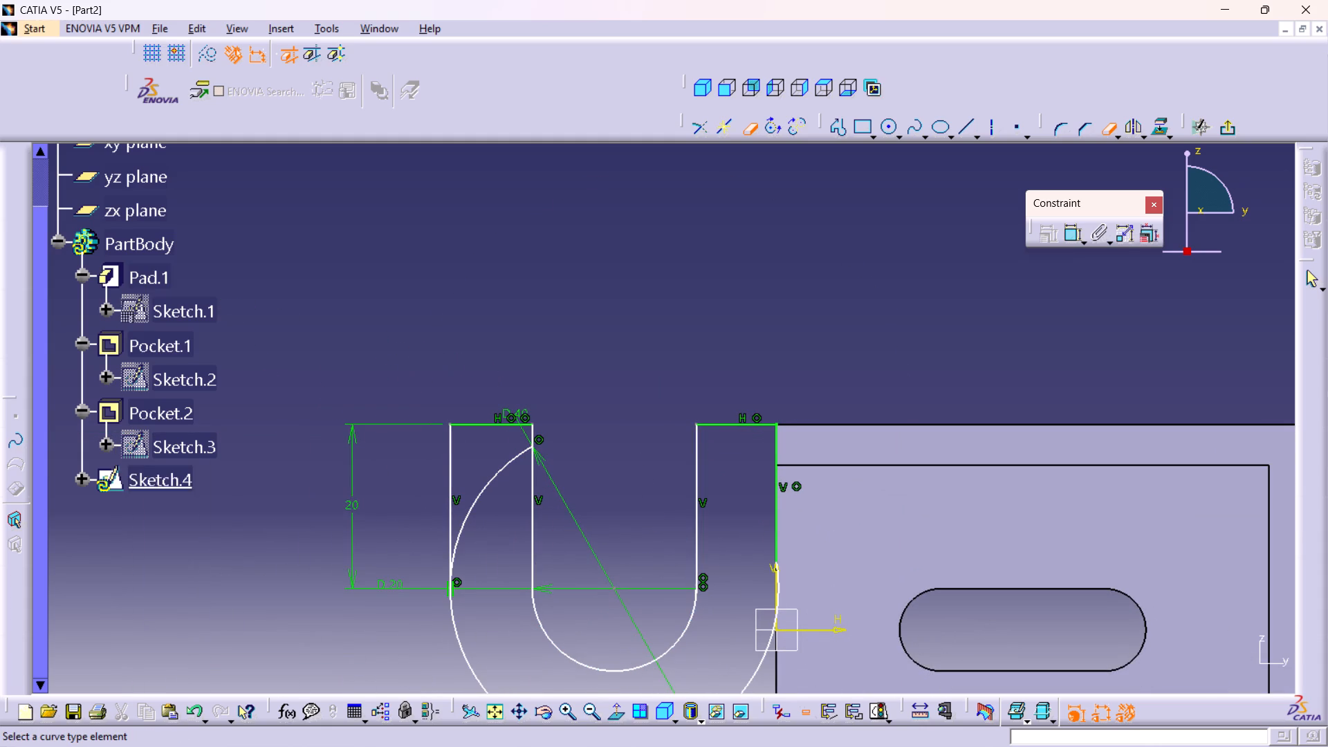
click(478, 490)
middle_drag(491, 495, 515, 580)
right_drag(491, 497, 488, 509)
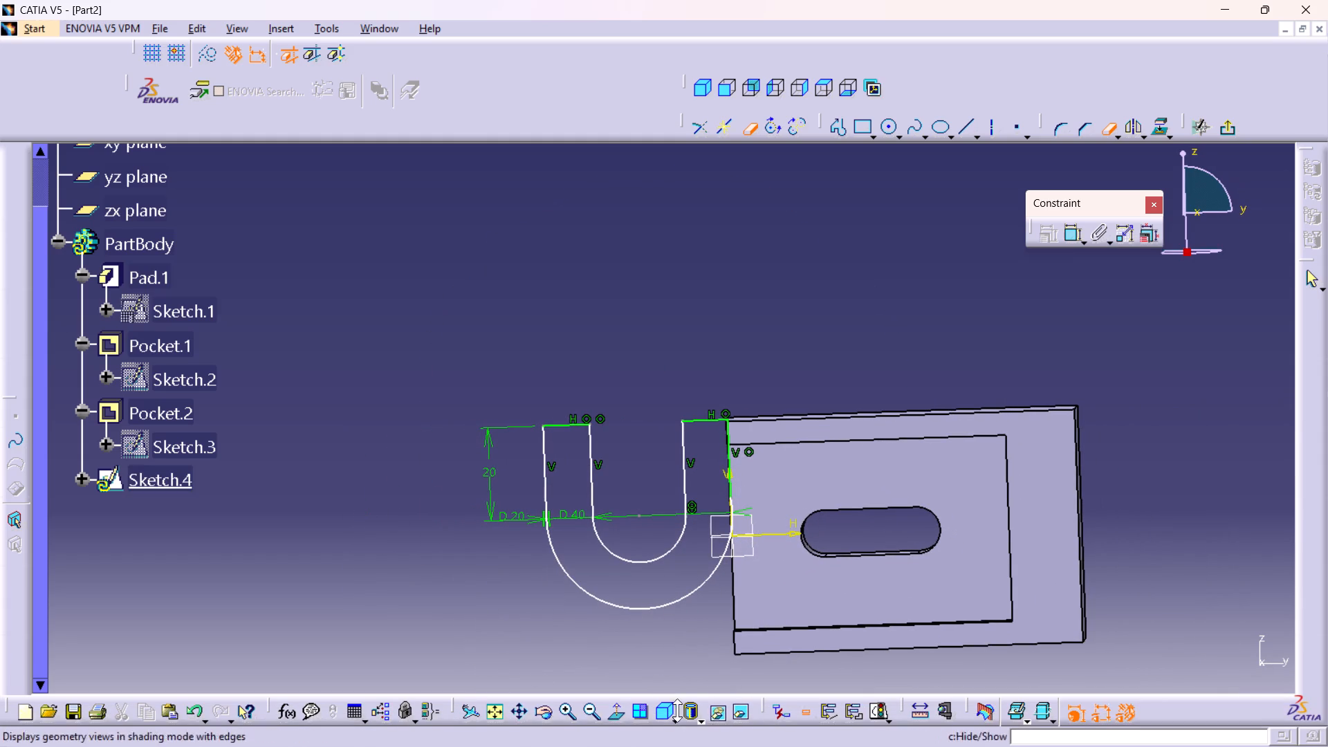
Spread out the U profile's dimensions: the 20 mm height farther outside, D 40 centred, and D 20 outside the outer arc.
click(614, 716)
middle_drag(806, 591, 792, 544)
right_click(806, 591)
middle_drag(807, 622, 761, 494)
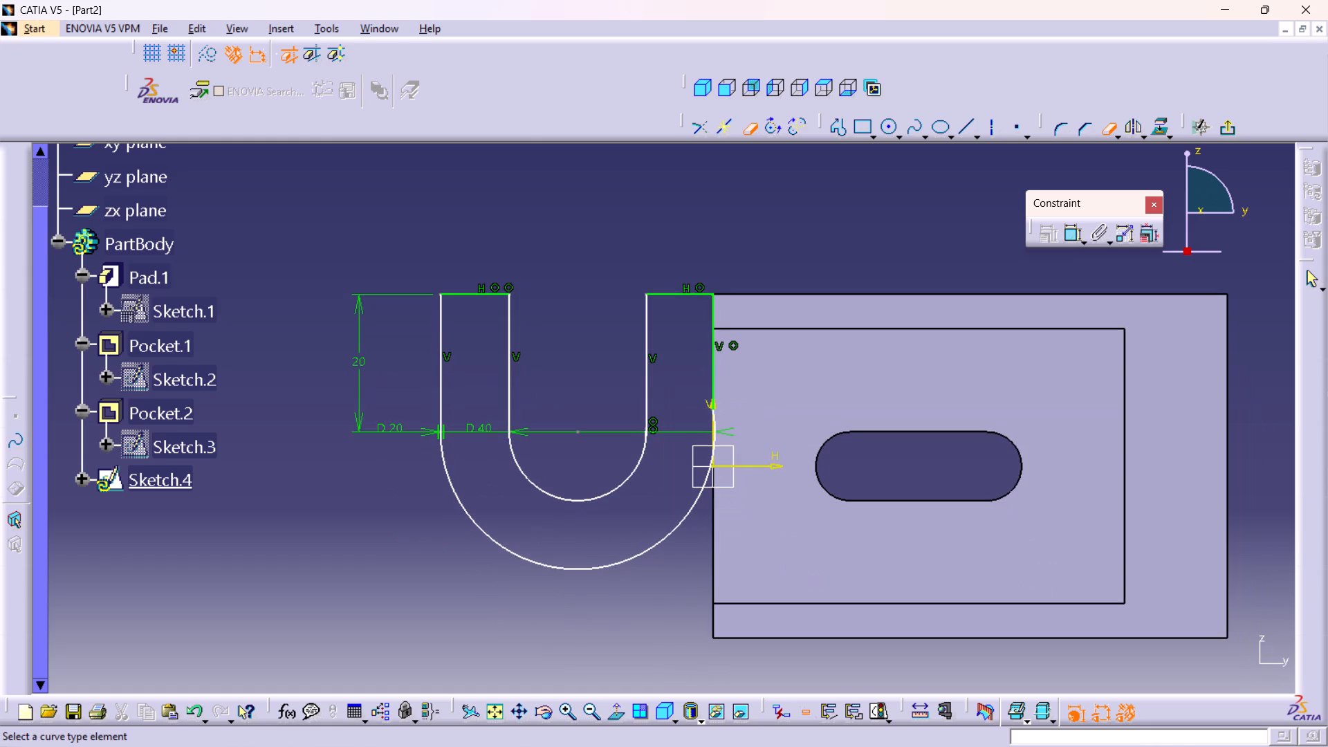
middle_drag(602, 520, 578, 491)
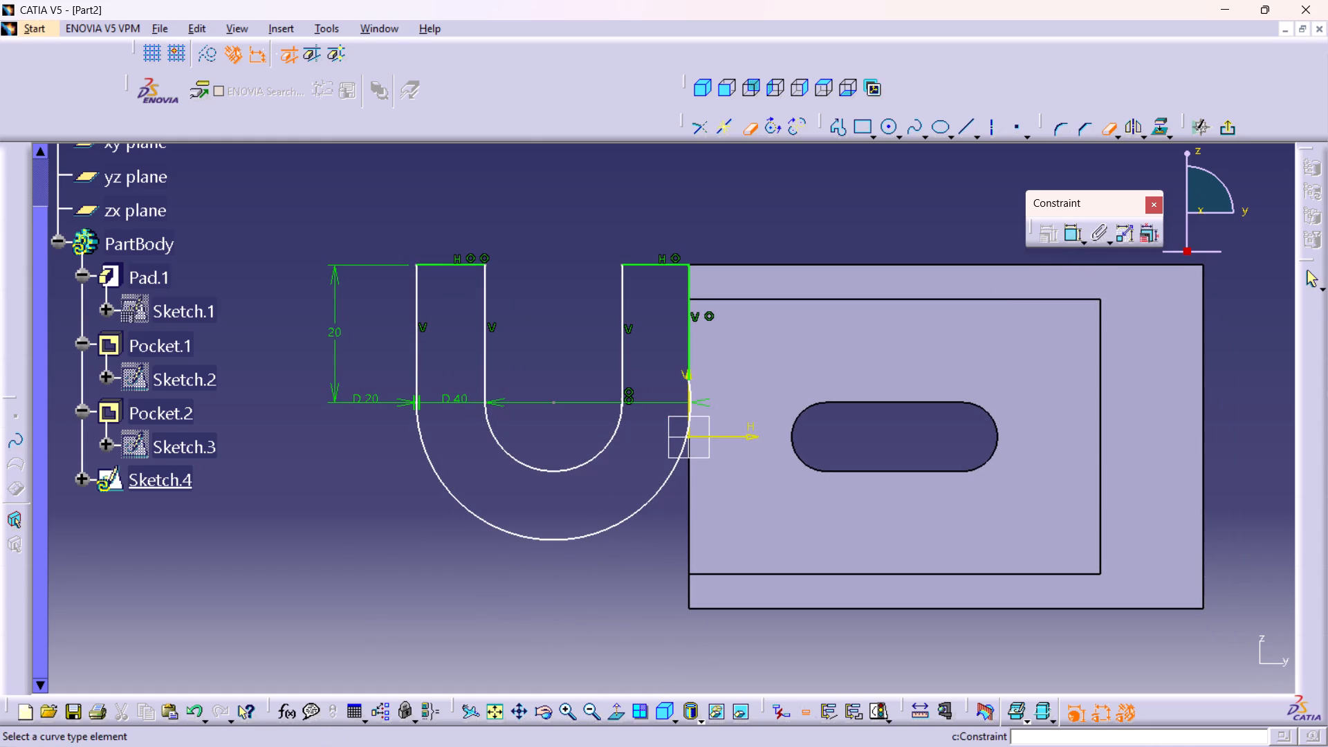
drag(497, 398, 514, 443)
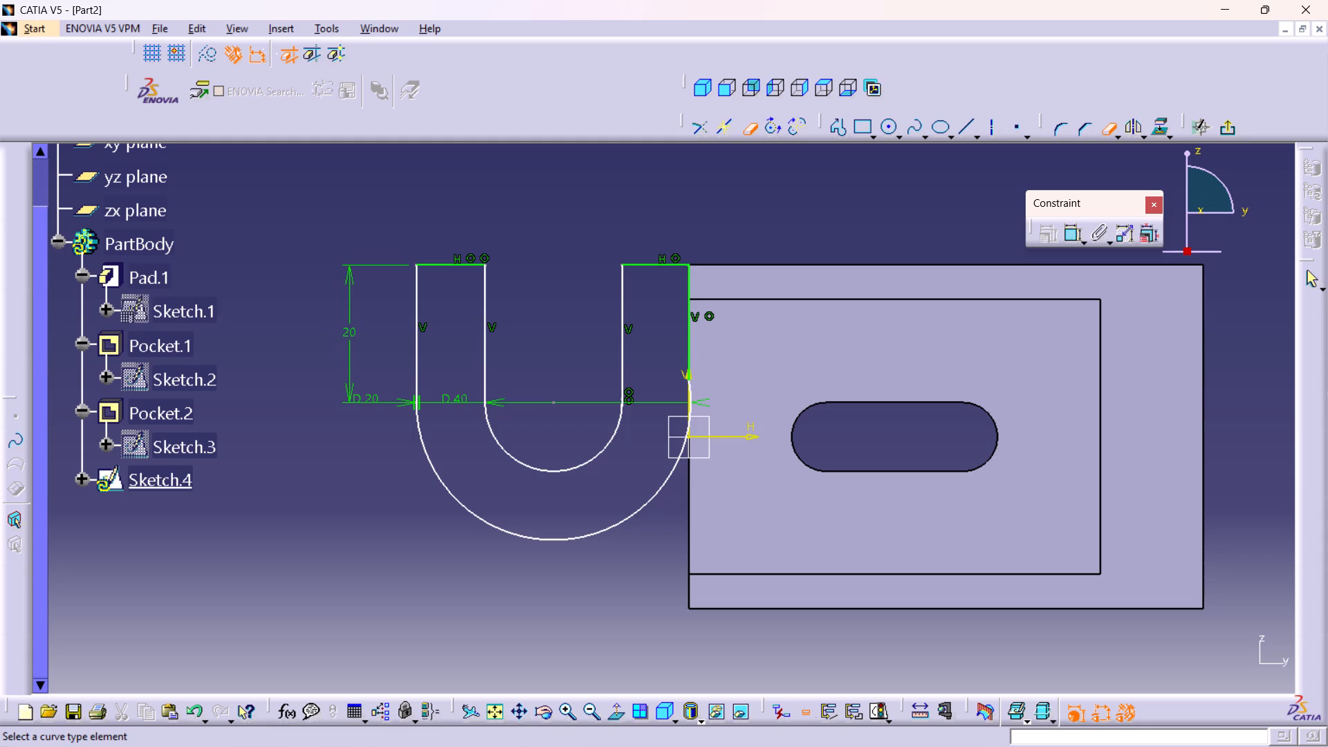
drag(514, 443, 414, 434)
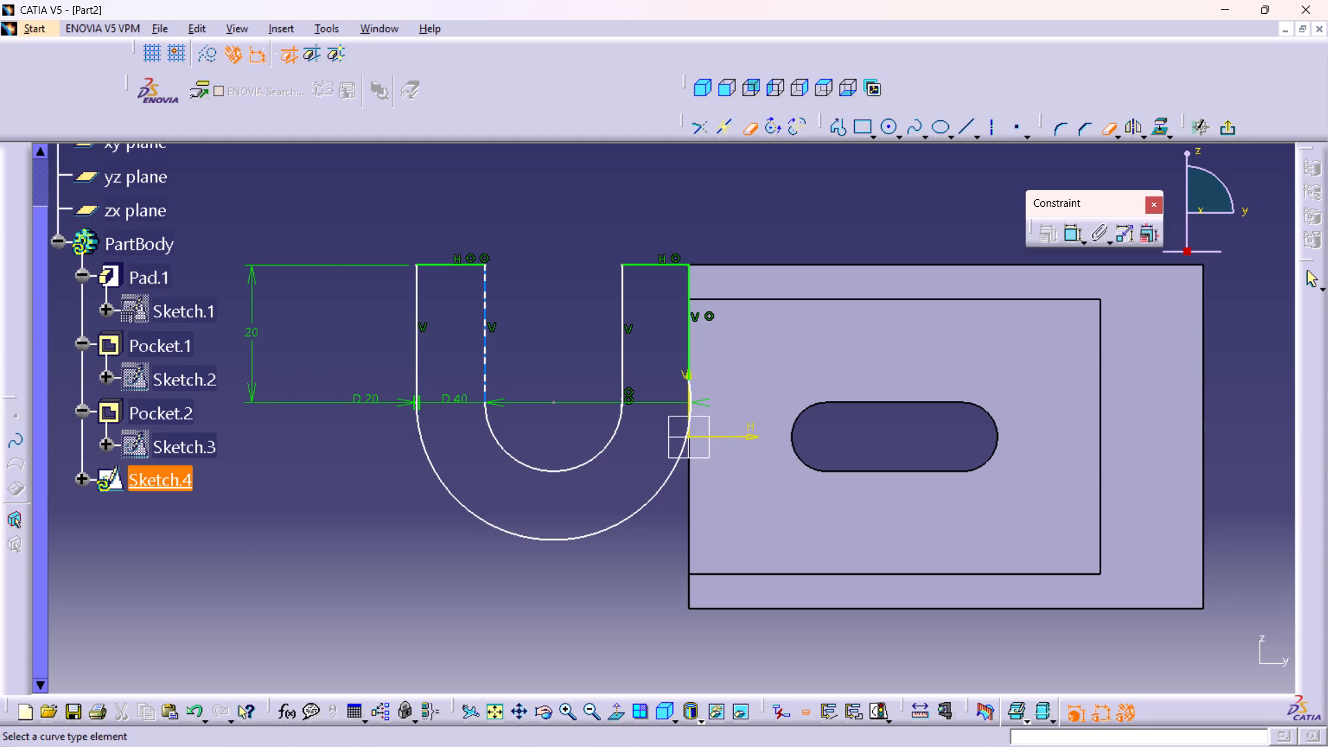
drag(458, 393, 461, 443)
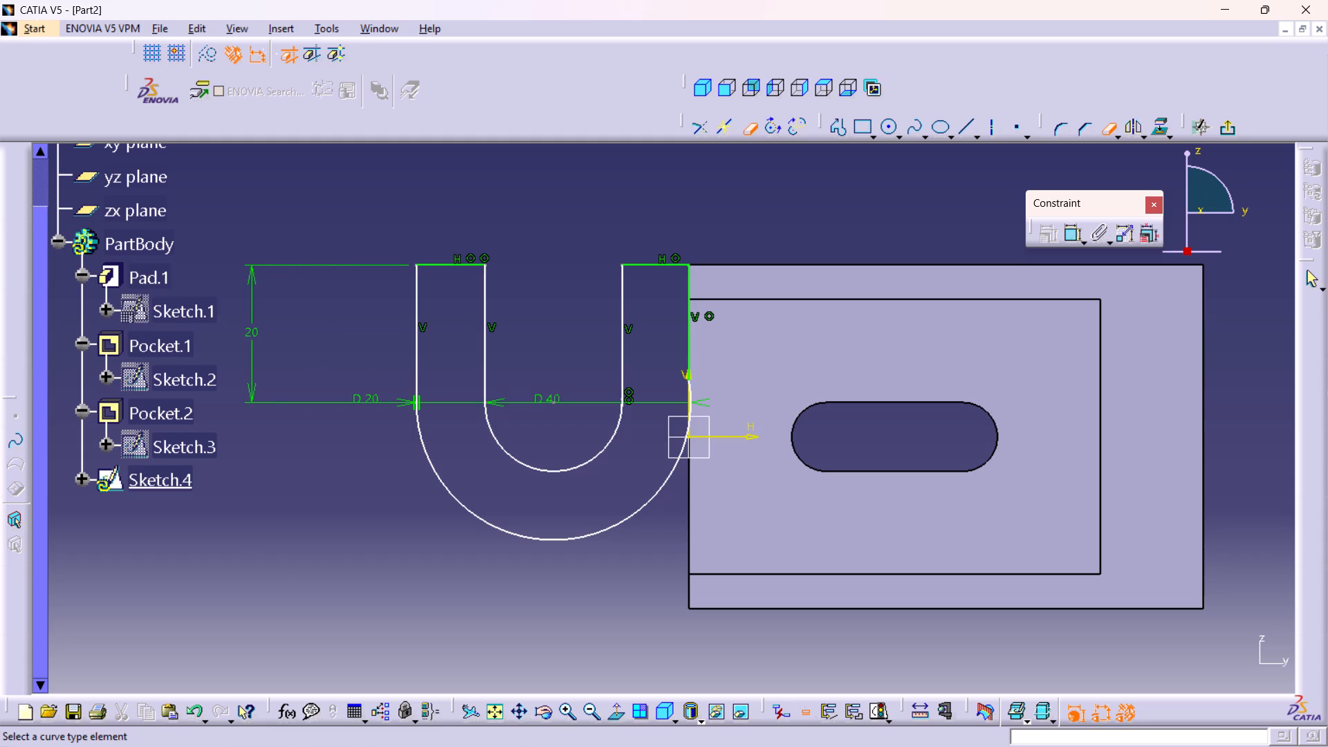
drag(461, 443, 461, 444)
drag(495, 400, 521, 497)
middle_drag(398, 598, 398, 622)
right_click(398, 598)
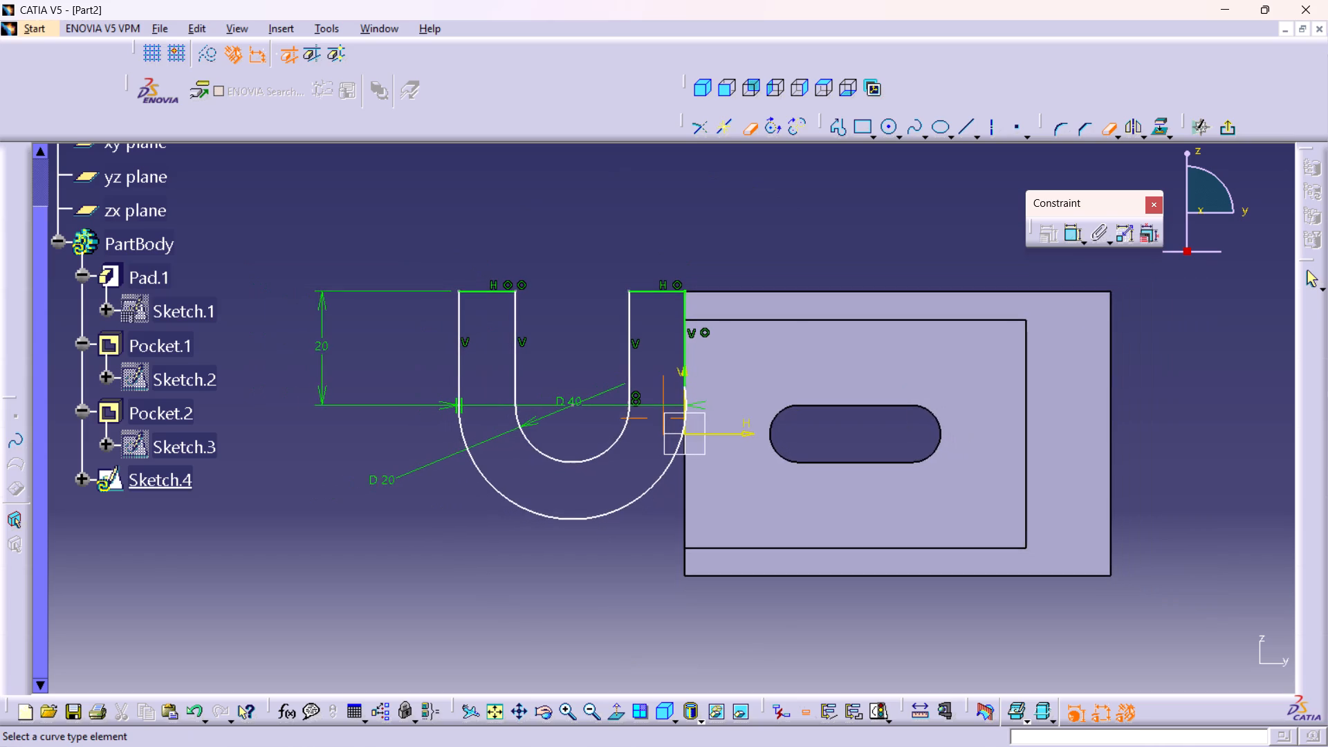
middle_drag(398, 622, 394, 616)
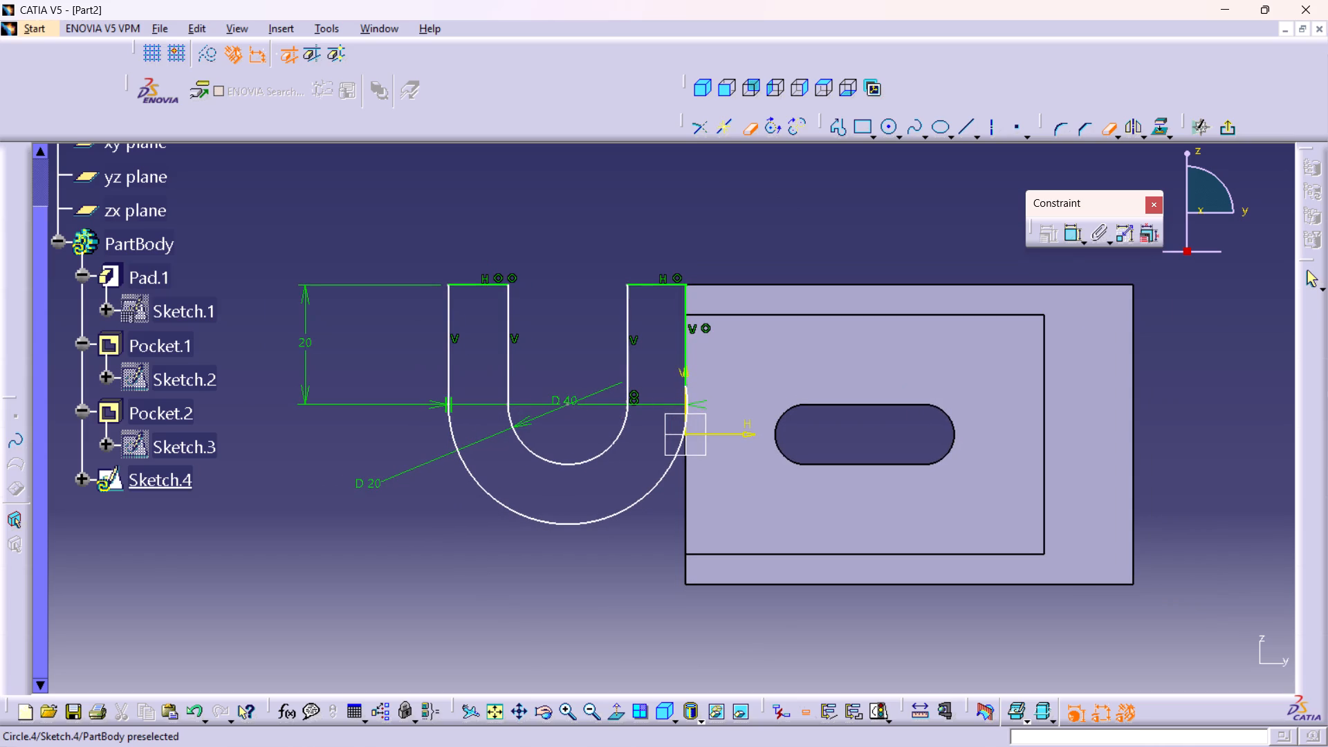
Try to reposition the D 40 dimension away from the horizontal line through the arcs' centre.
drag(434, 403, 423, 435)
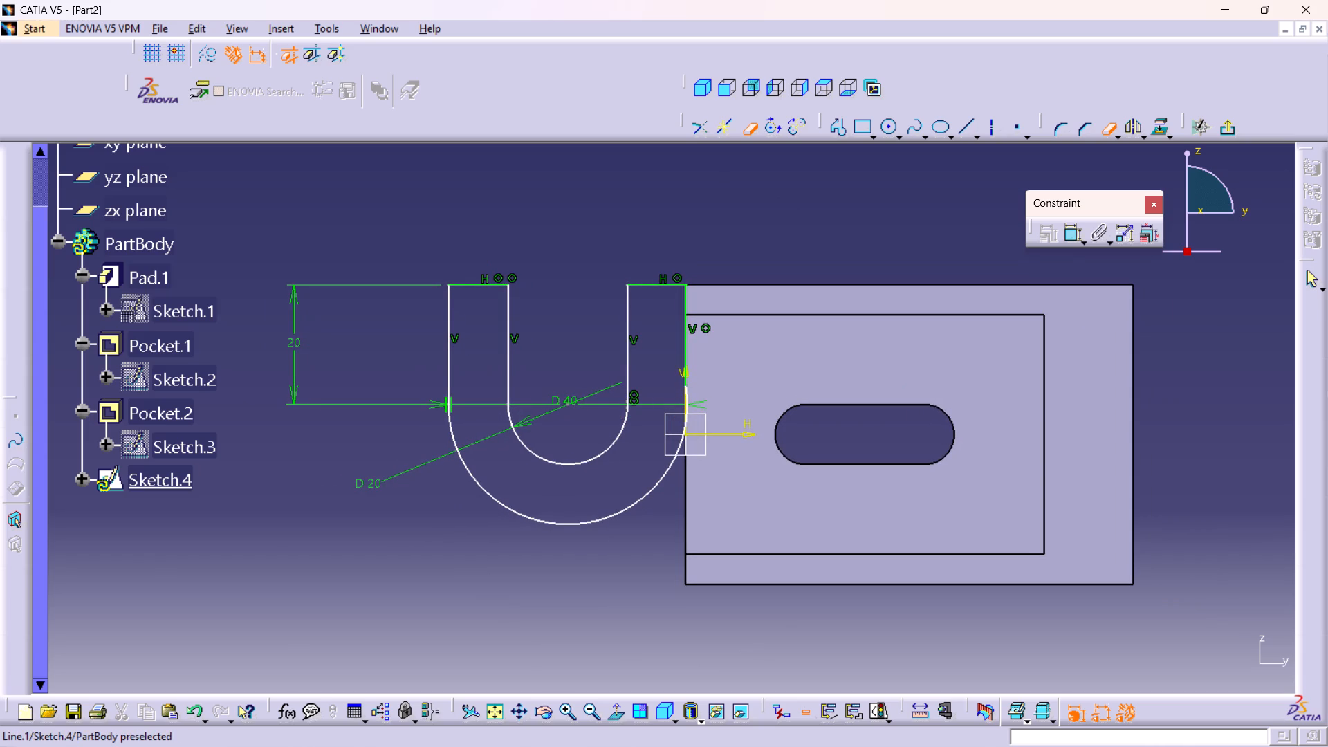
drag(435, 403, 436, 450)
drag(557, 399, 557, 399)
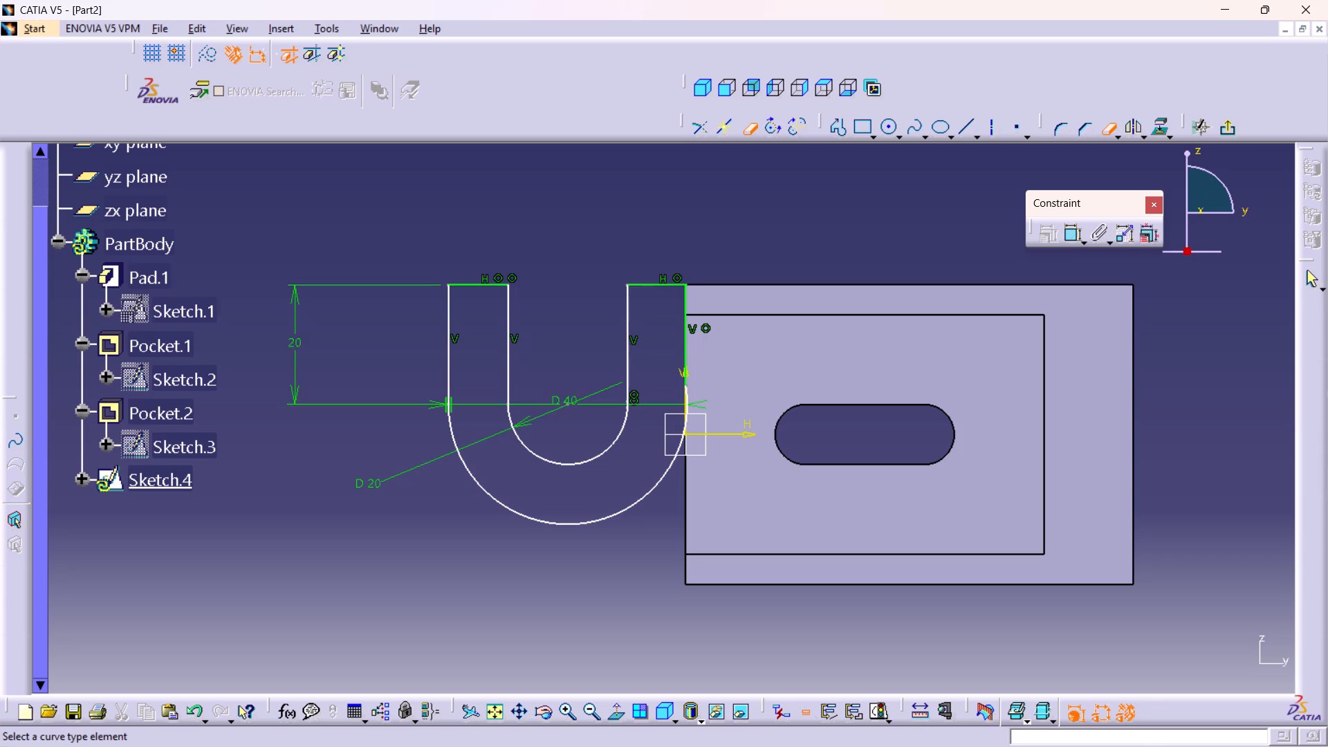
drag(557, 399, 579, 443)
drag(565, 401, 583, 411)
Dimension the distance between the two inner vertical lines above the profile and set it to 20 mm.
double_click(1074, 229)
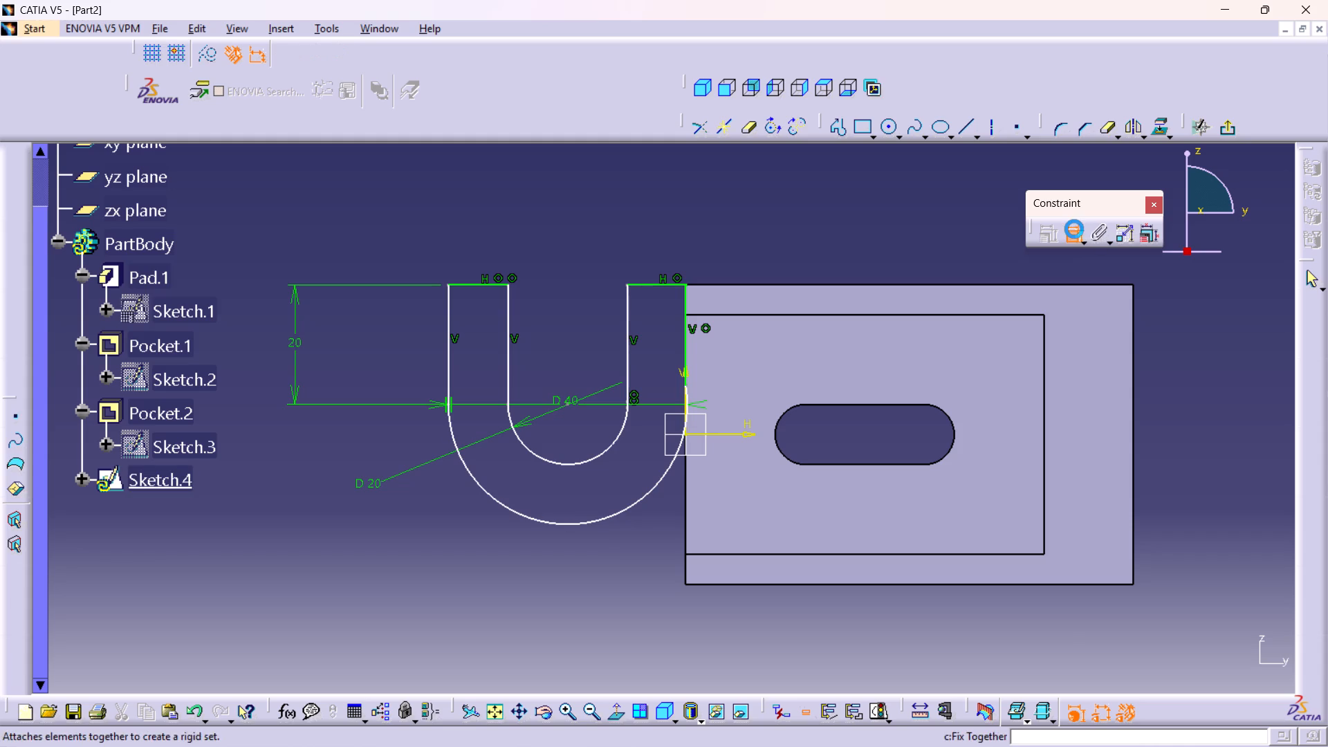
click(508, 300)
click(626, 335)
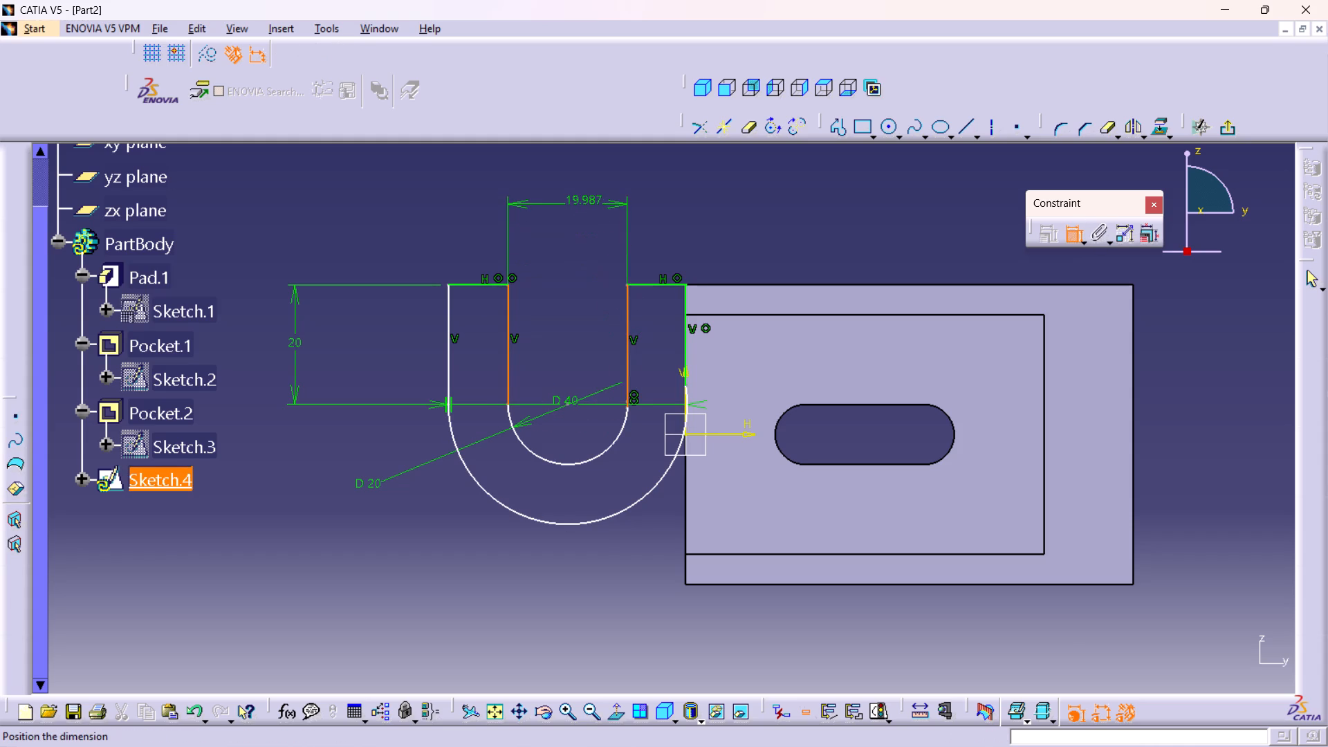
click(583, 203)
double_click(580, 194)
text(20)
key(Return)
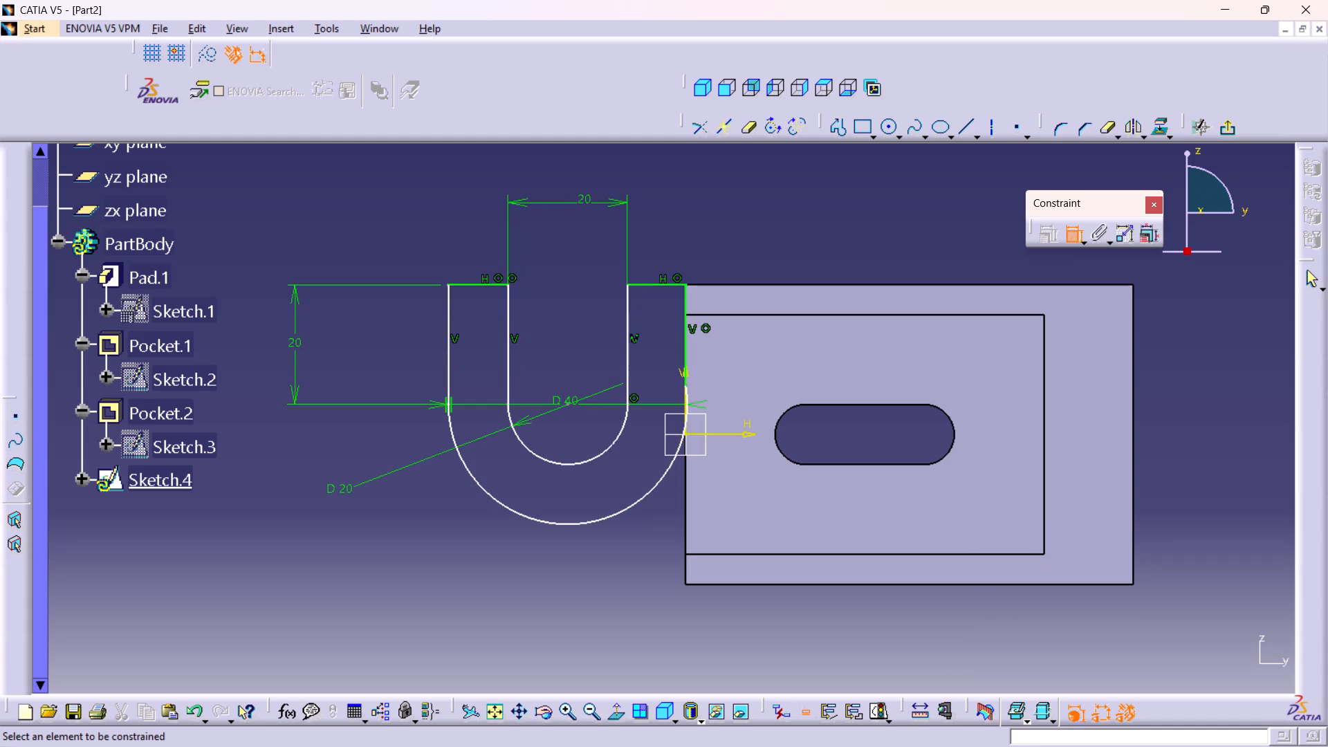
Constrain the inner arc tangent to both inner vertical lines of the U profile.
click(506, 376)
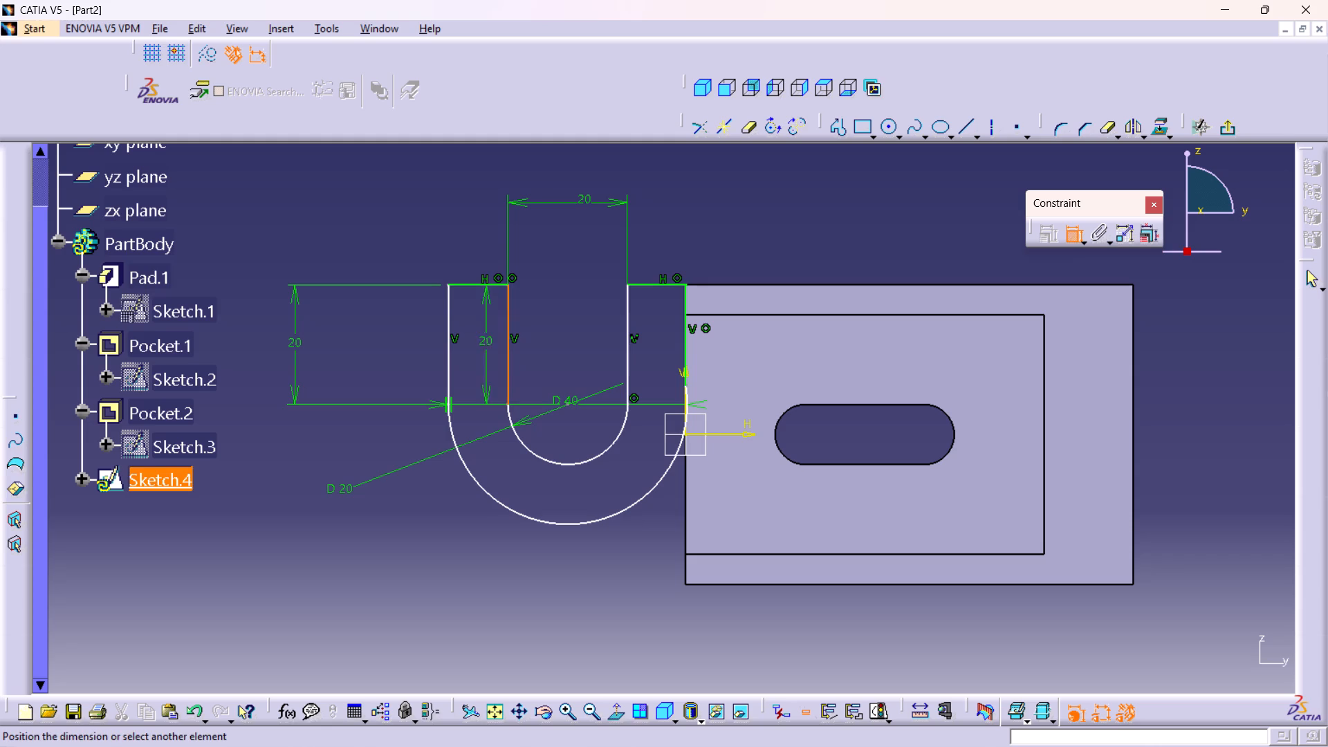
click(534, 450)
right_click(499, 473)
click(529, 557)
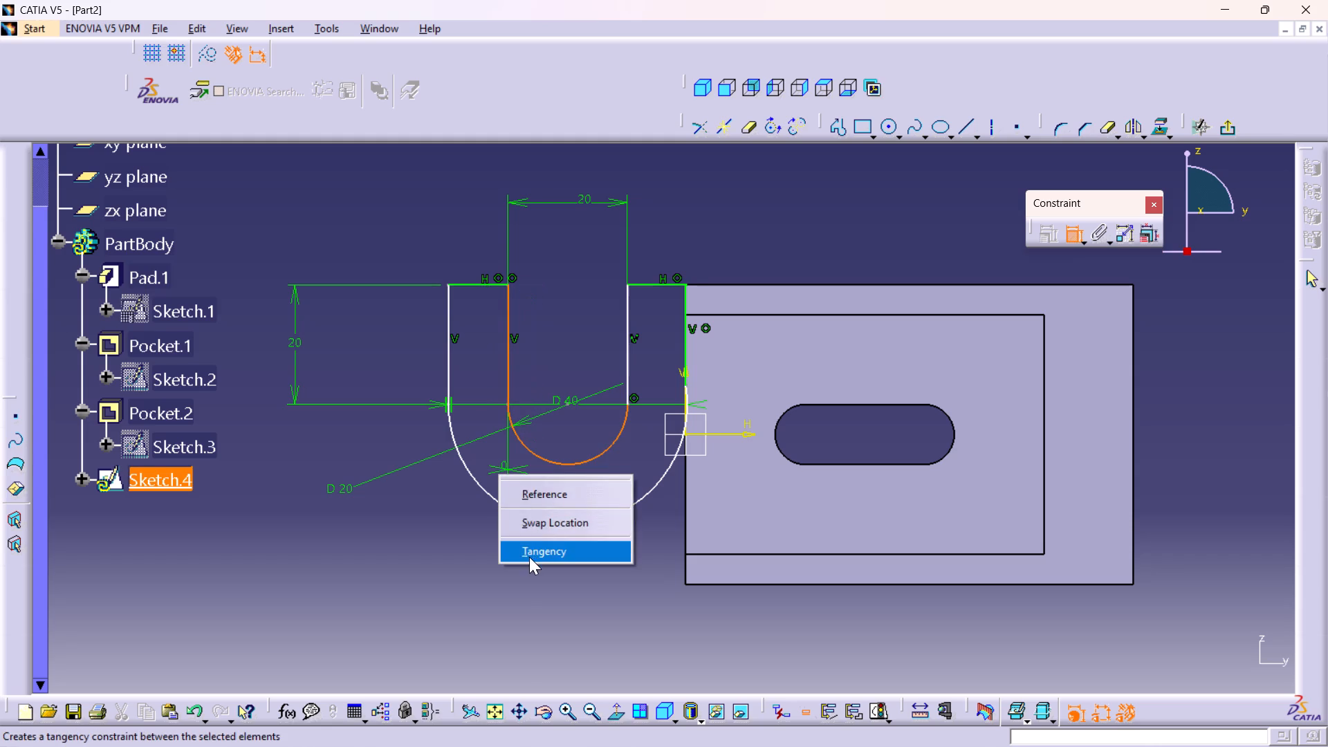
click(614, 440)
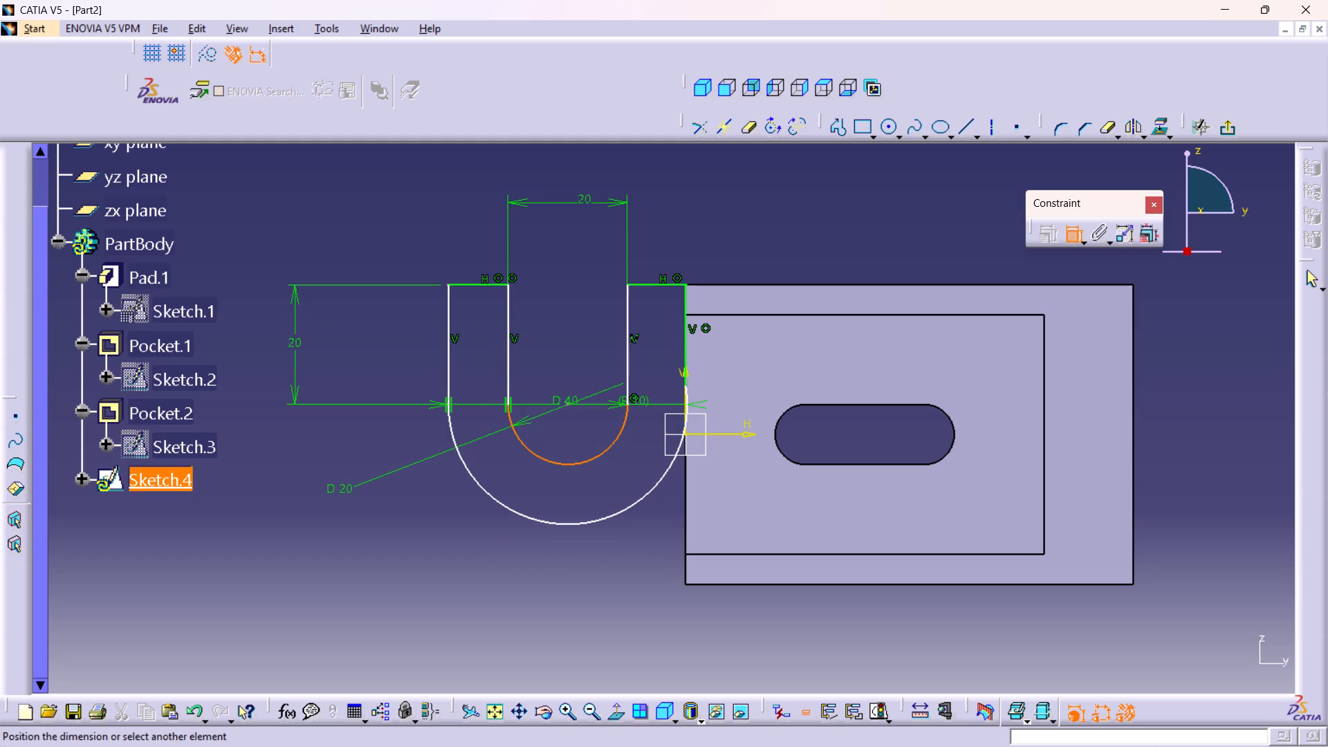
click(628, 363)
right_click(640, 380)
click(679, 465)
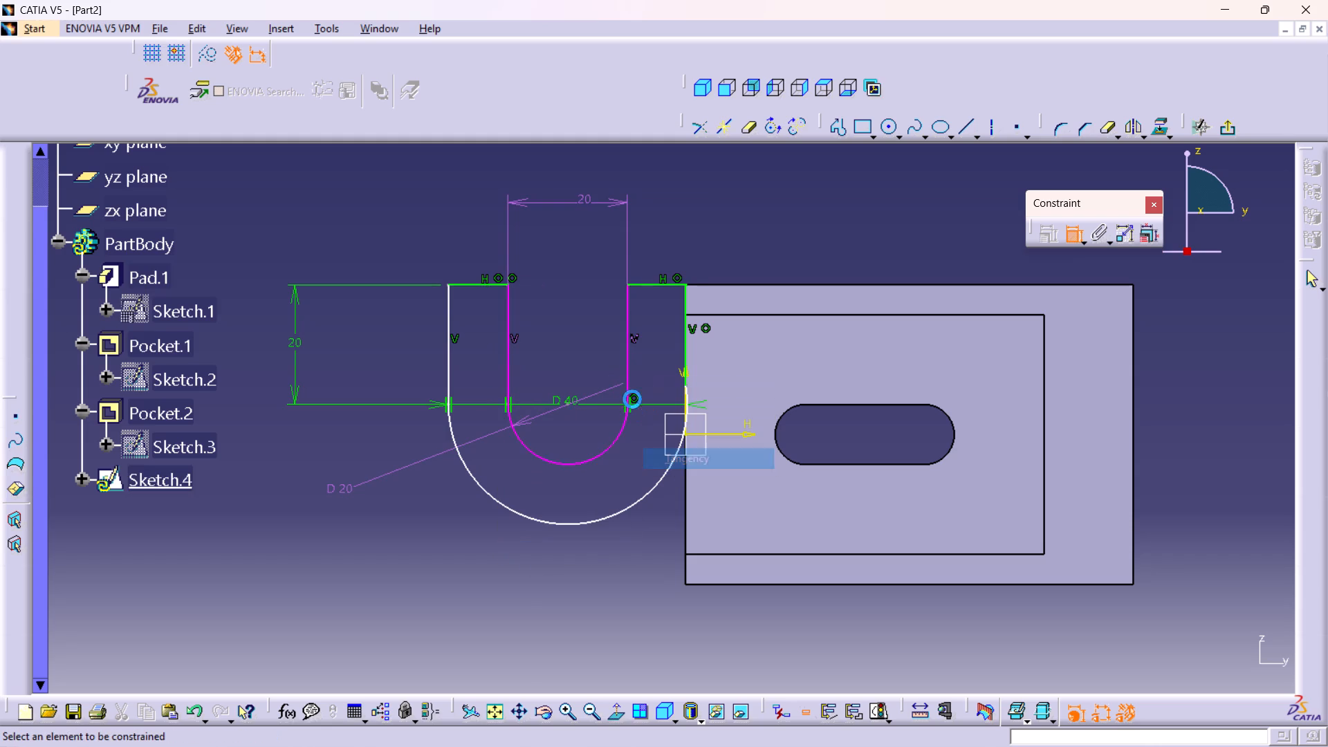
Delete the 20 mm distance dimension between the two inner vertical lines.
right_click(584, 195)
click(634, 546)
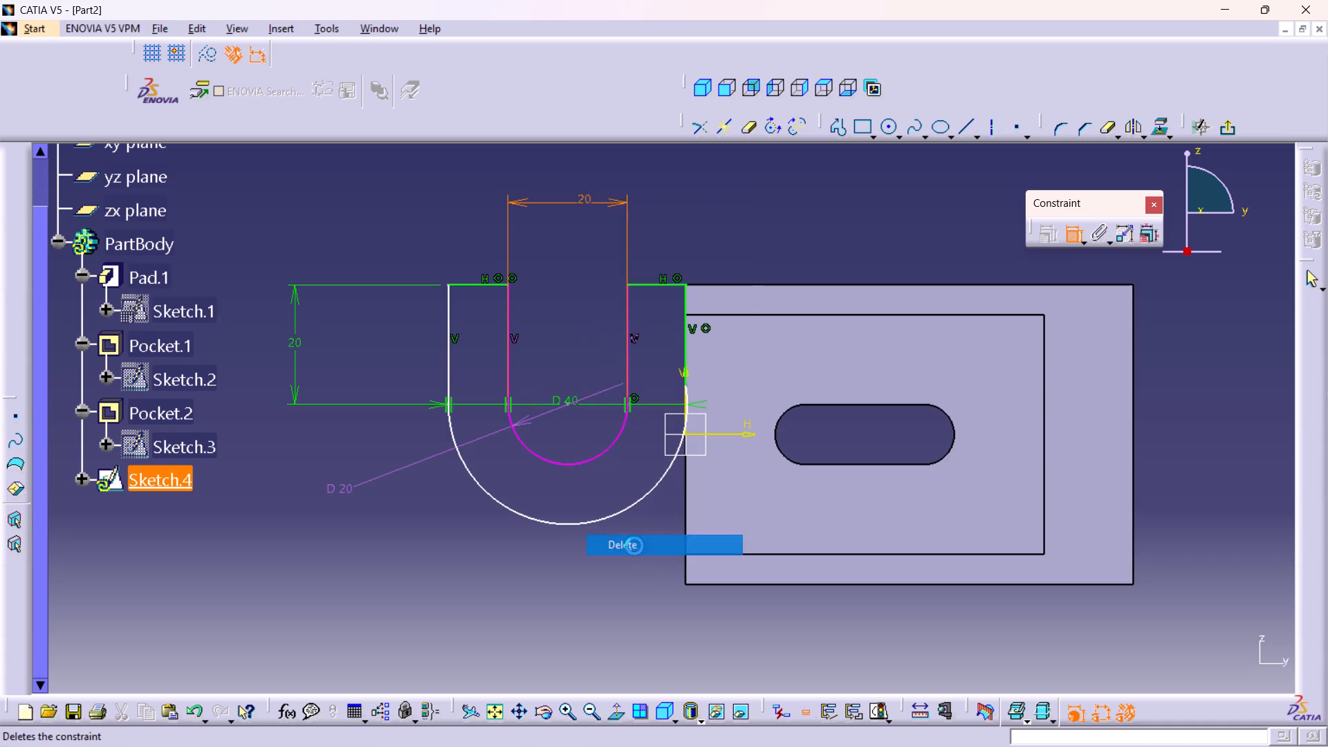
Constrain the outer arc tangent to the outer vertical line along the pad's edge.
click(684, 338)
click(656, 487)
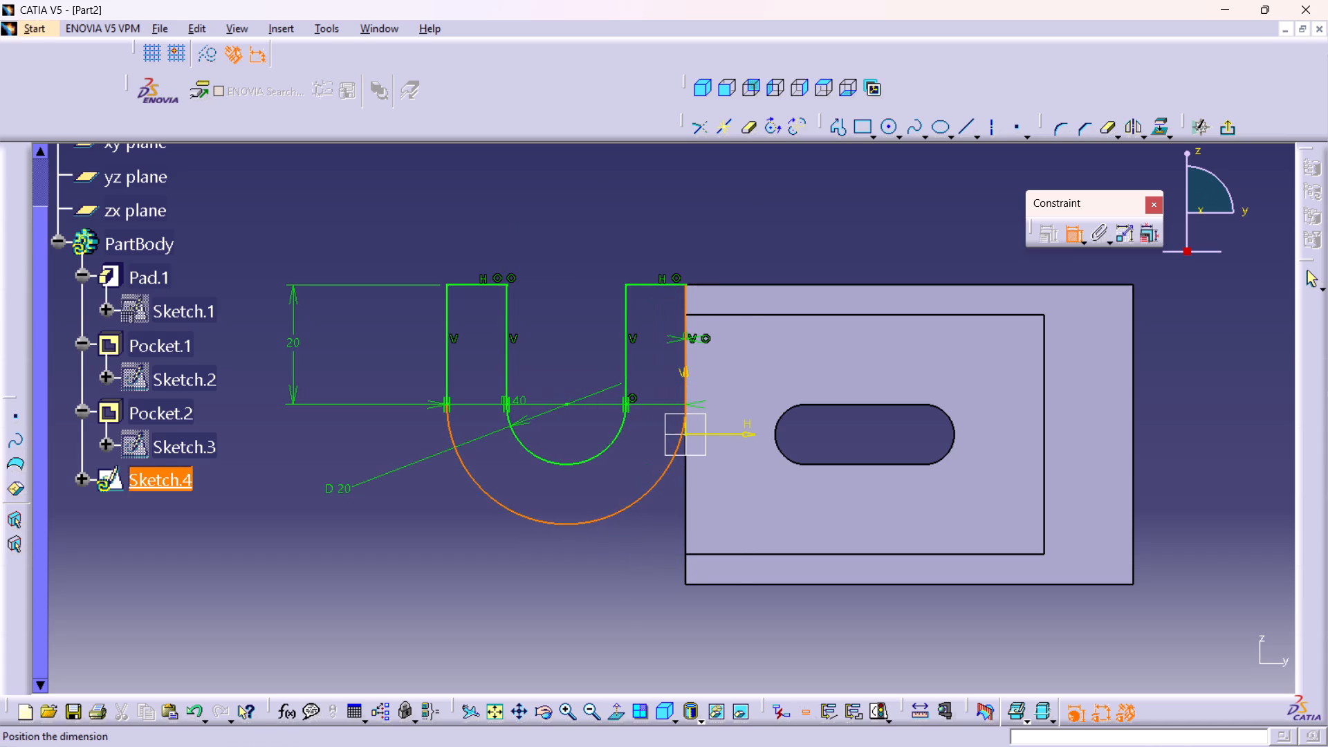
right_click(606, 497)
click(646, 574)
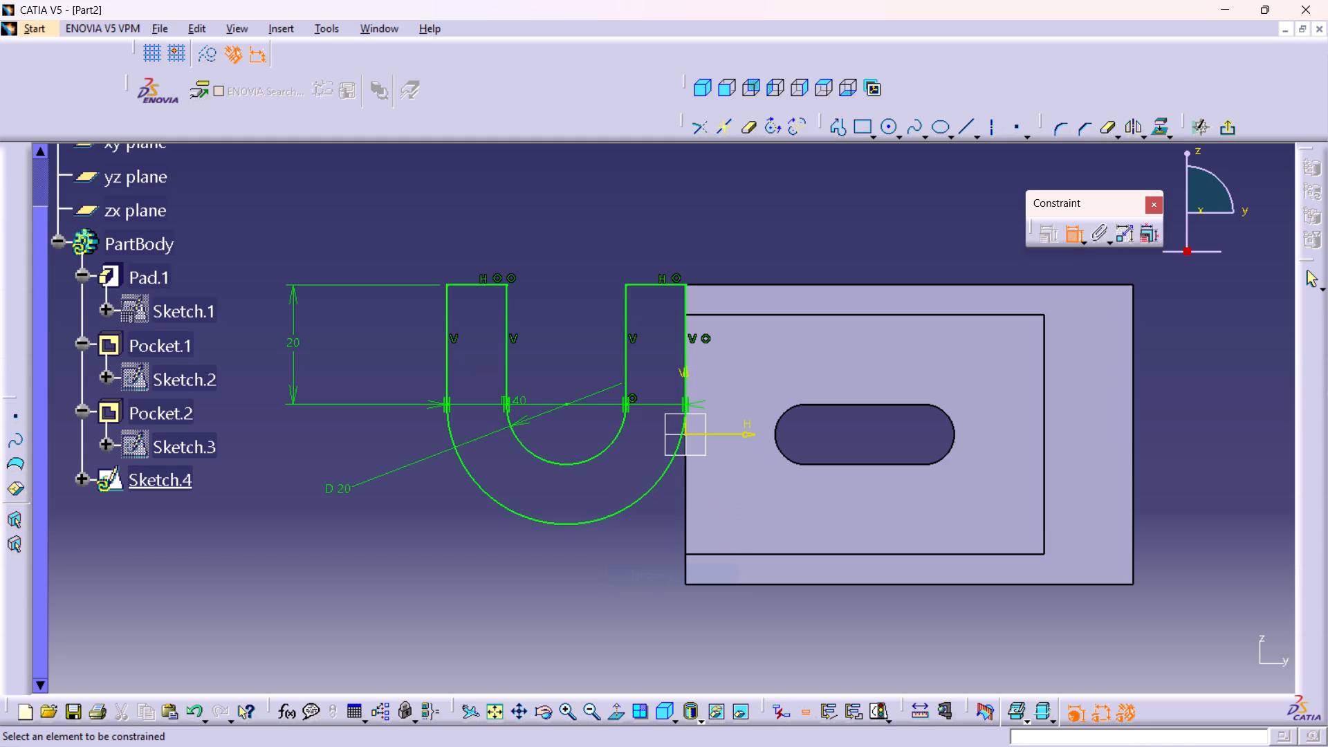
Sketch a profile of two connected three-point arcs from the pad's lower corner to just inside the U profile's outer arc.
middle_drag(589, 568, 589, 518)
right_click(589, 568)
middle_drag(607, 584, 615, 471)
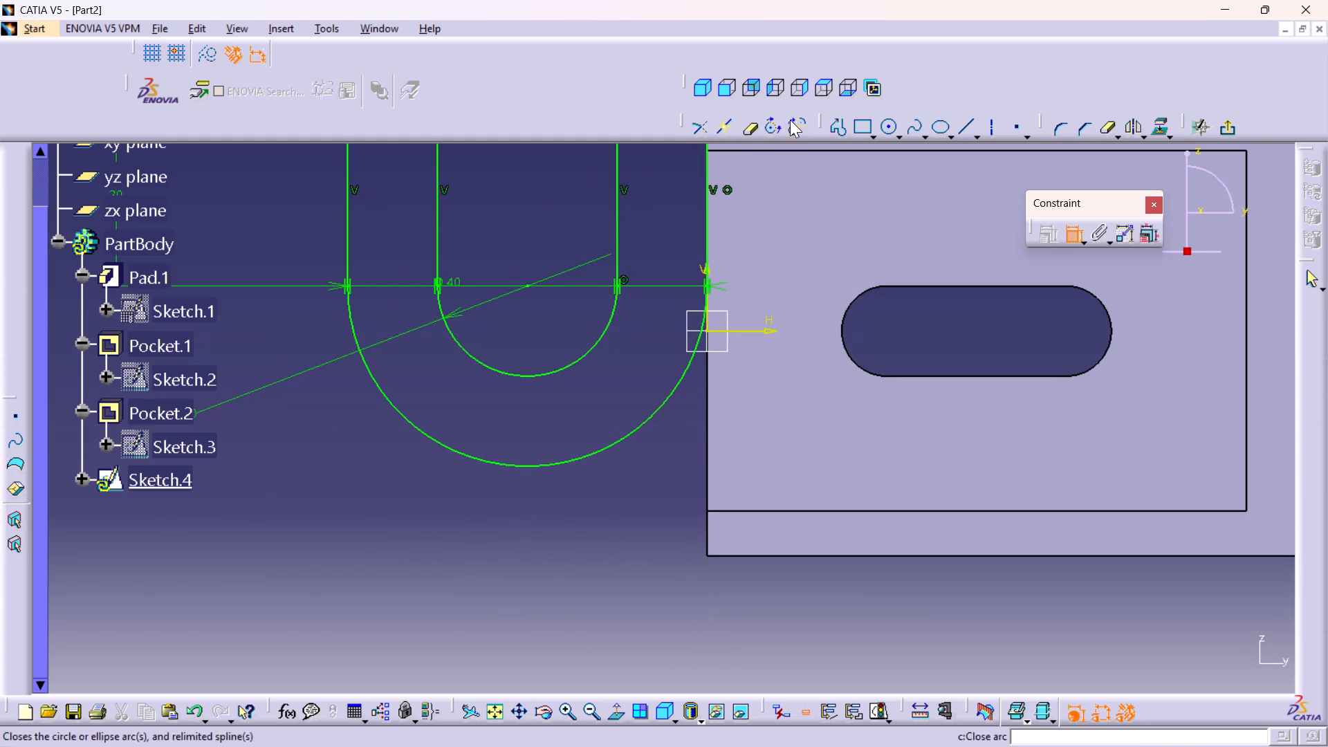
click(849, 128)
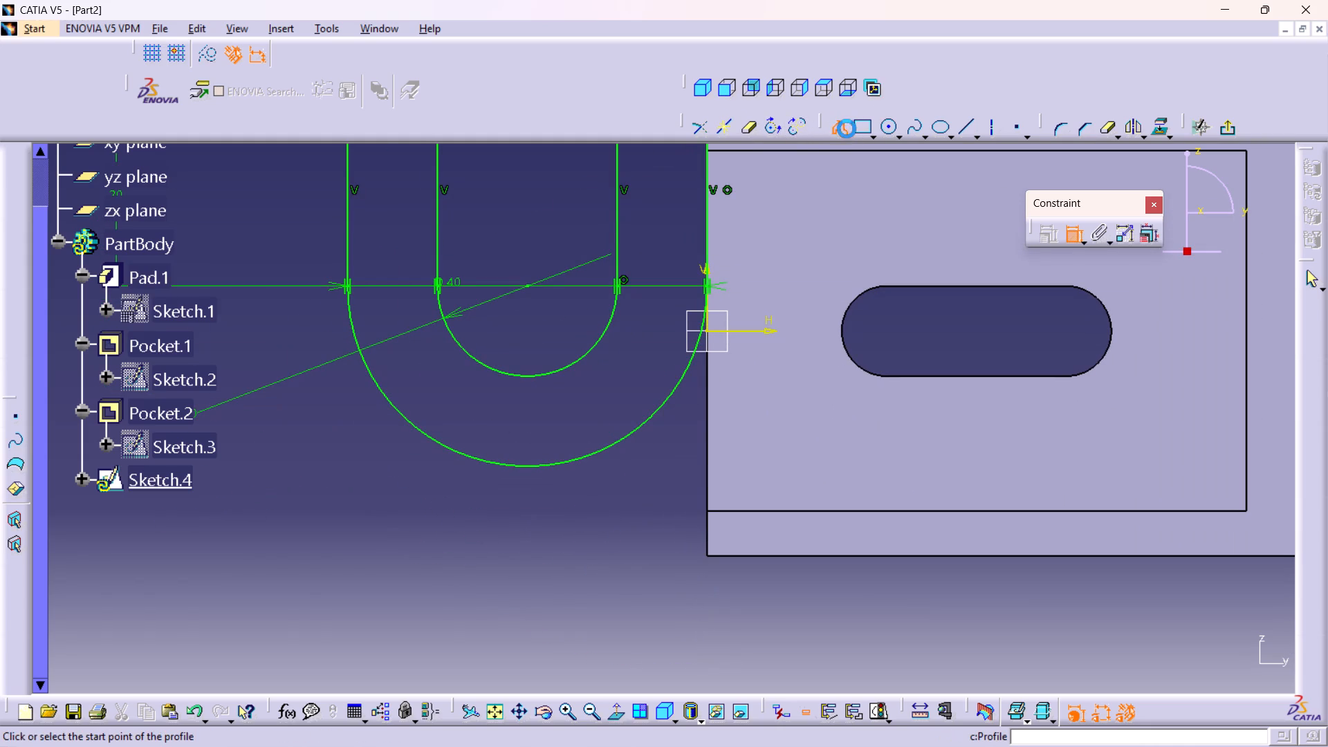
click(343, 63)
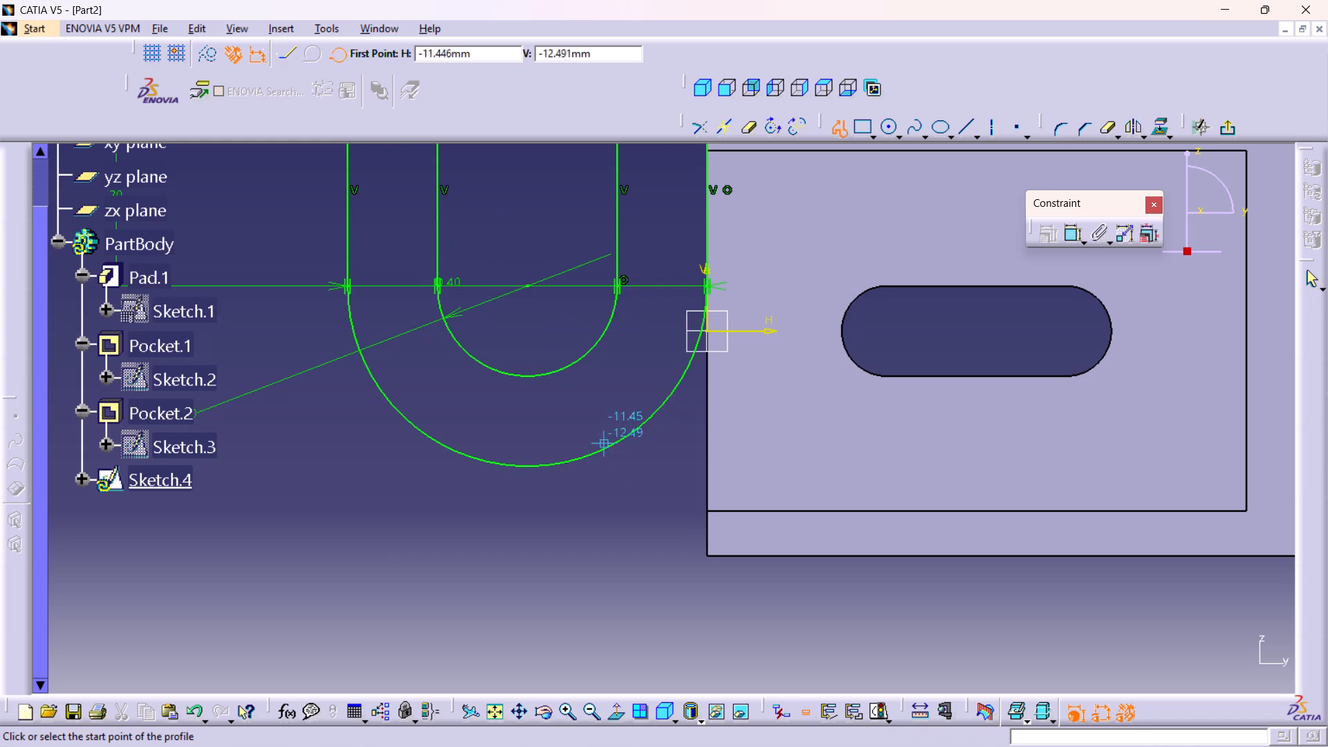
click(710, 553)
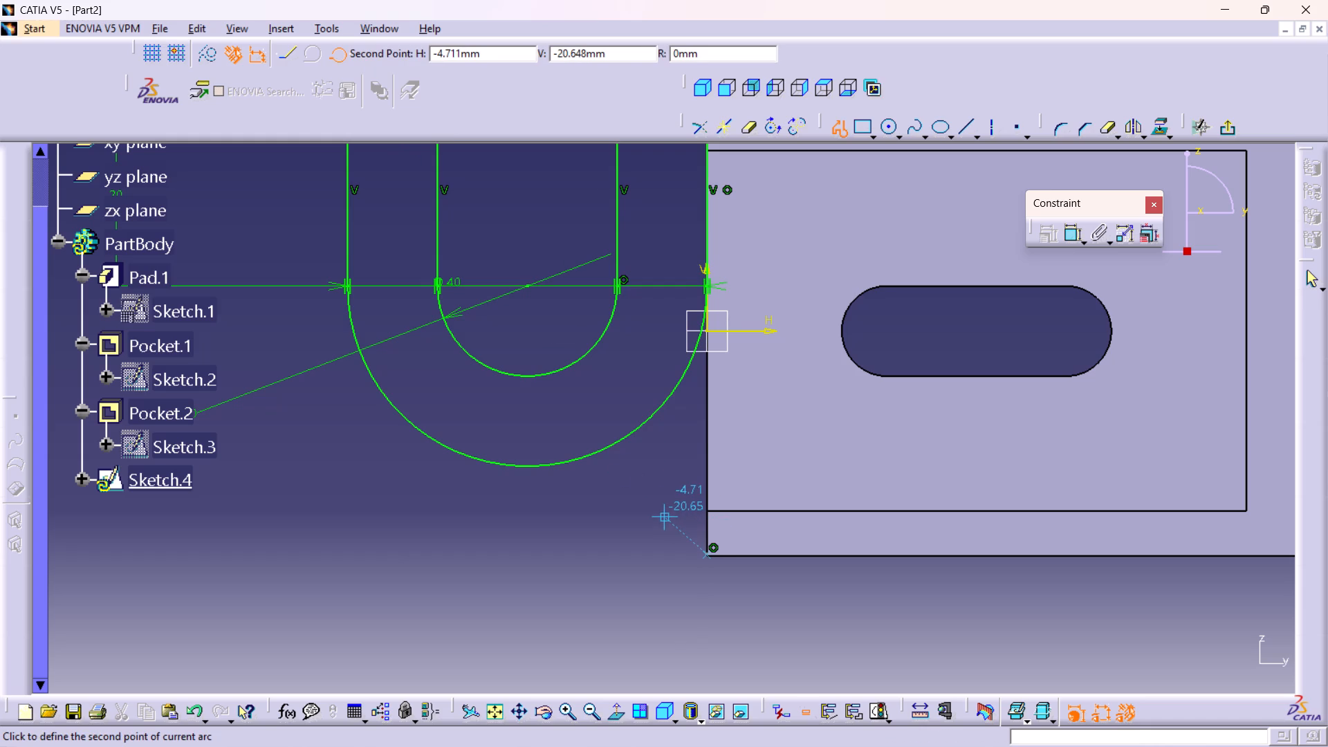
click(627, 504)
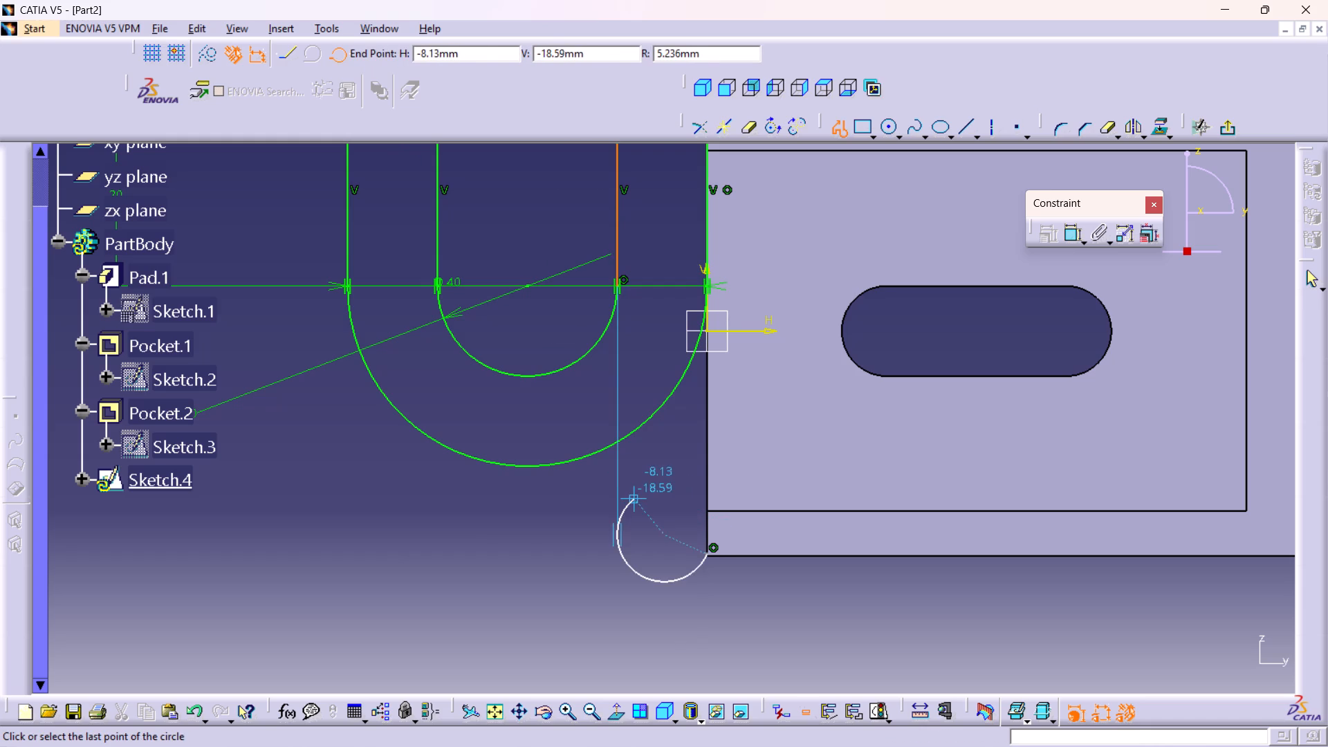
click(626, 491)
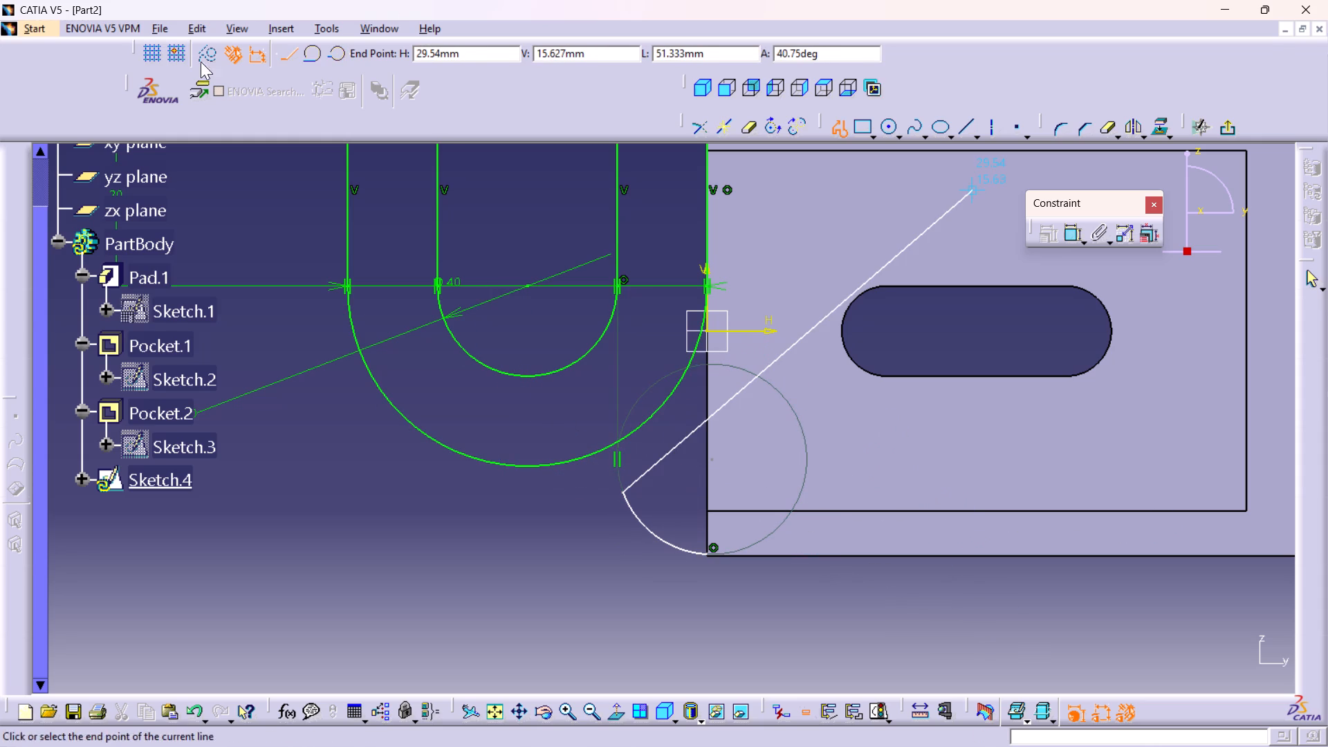
click(342, 55)
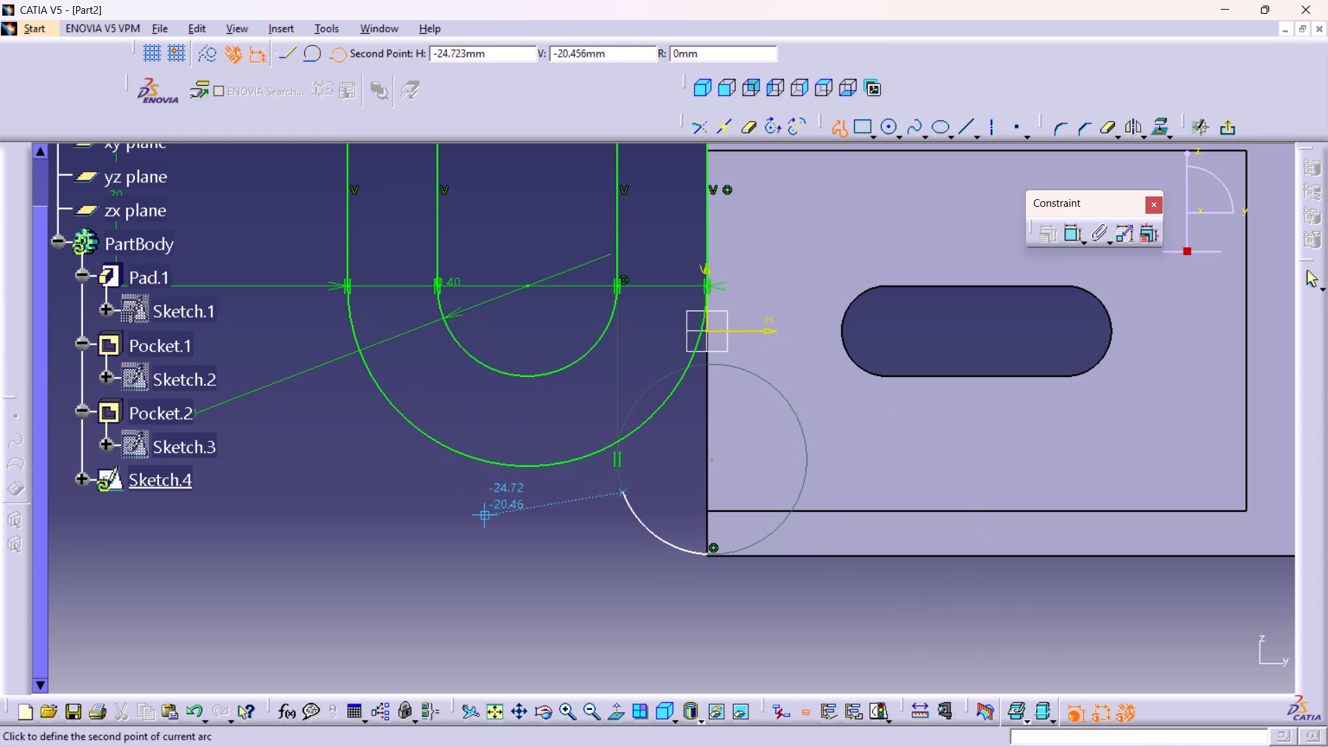
click(557, 434)
click(542, 435)
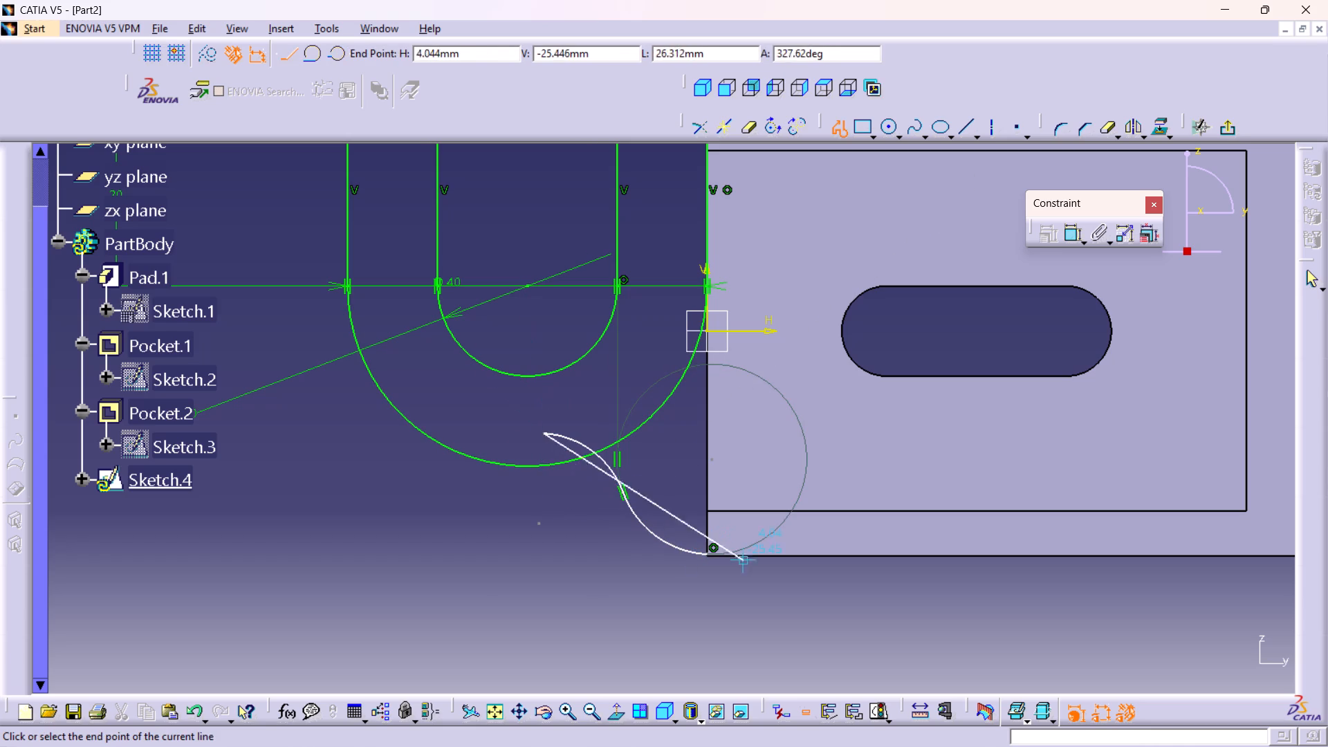
click(1306, 282)
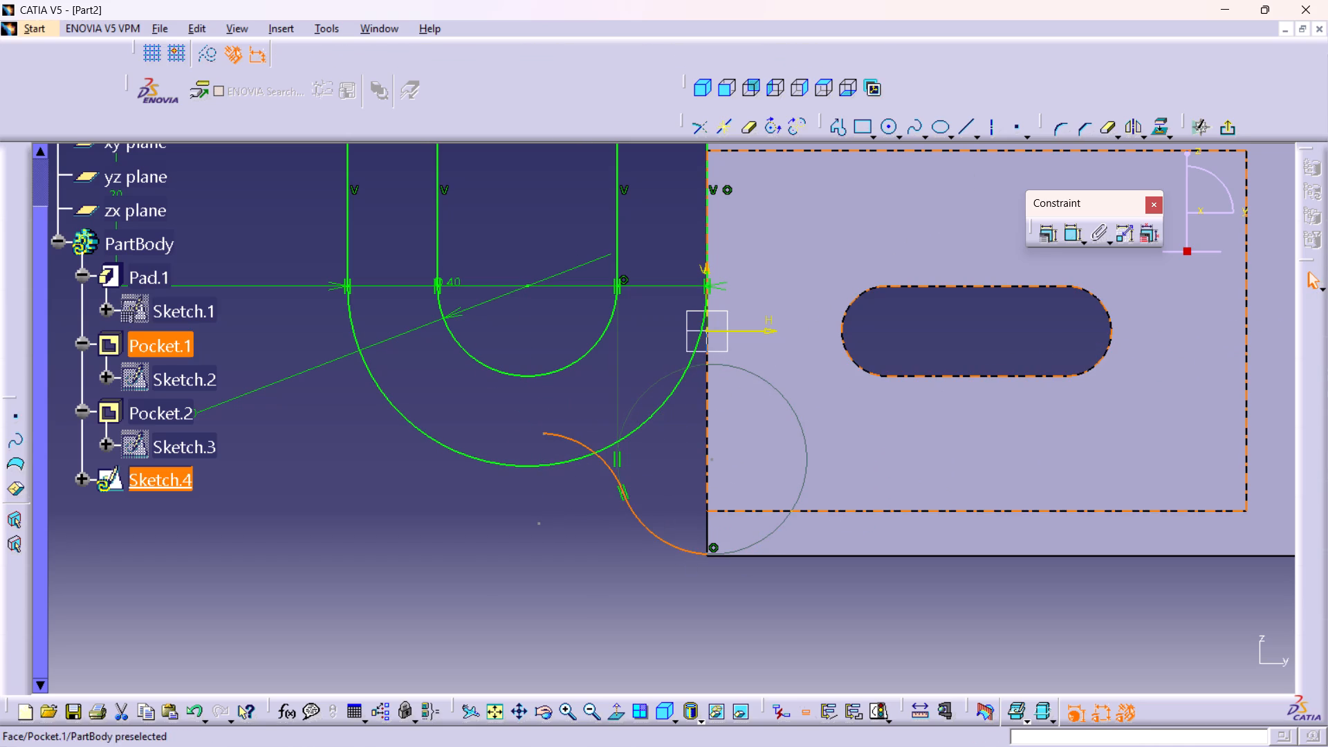
Dimension the radius of the arc that starts at the pad's edge and set it to 6 mm.
double_click(1073, 231)
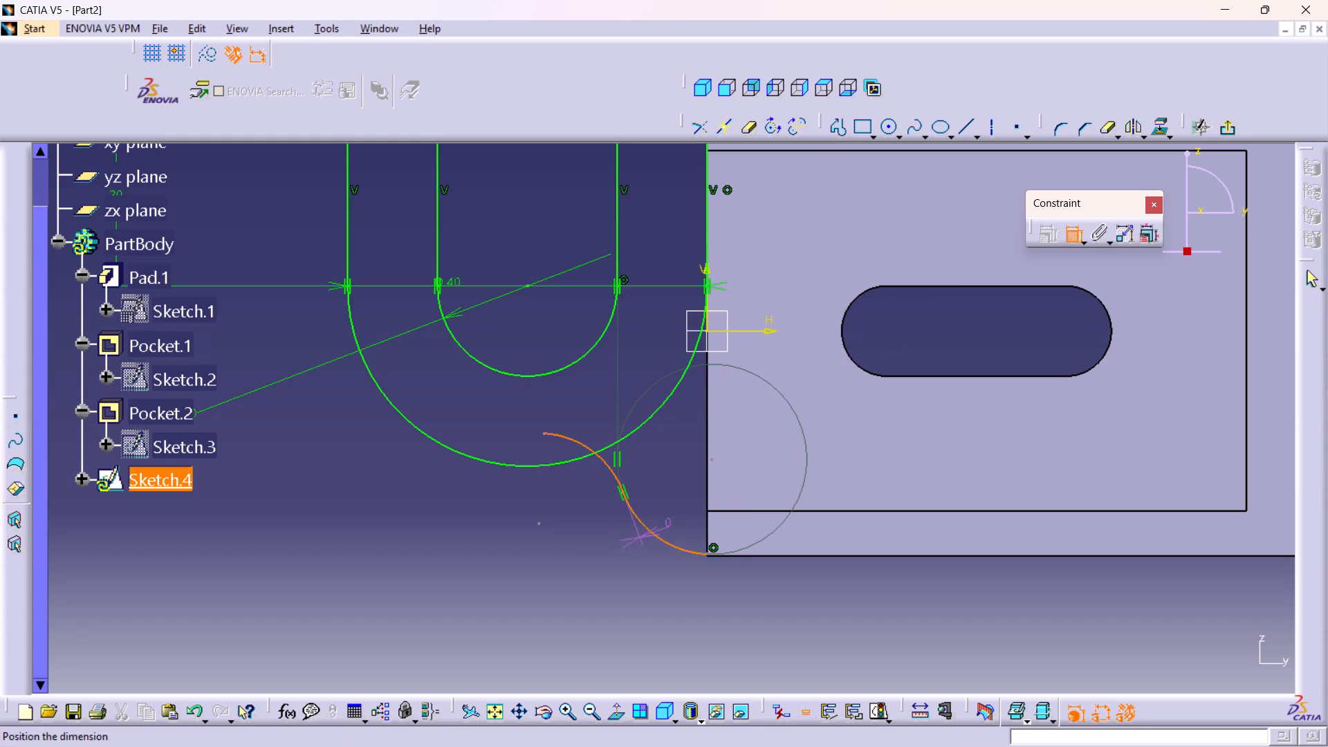
click(611, 539)
right_click(624, 531)
click(676, 511)
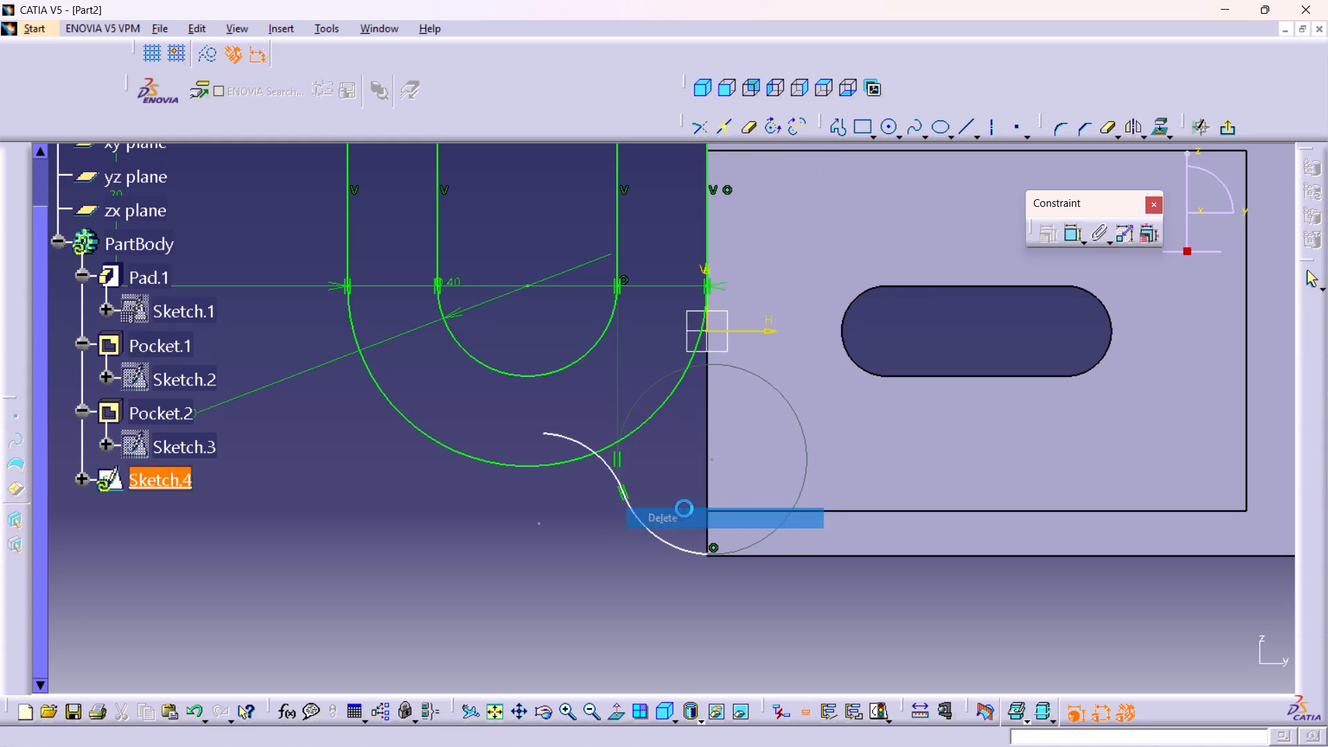
click(658, 537)
click(667, 523)
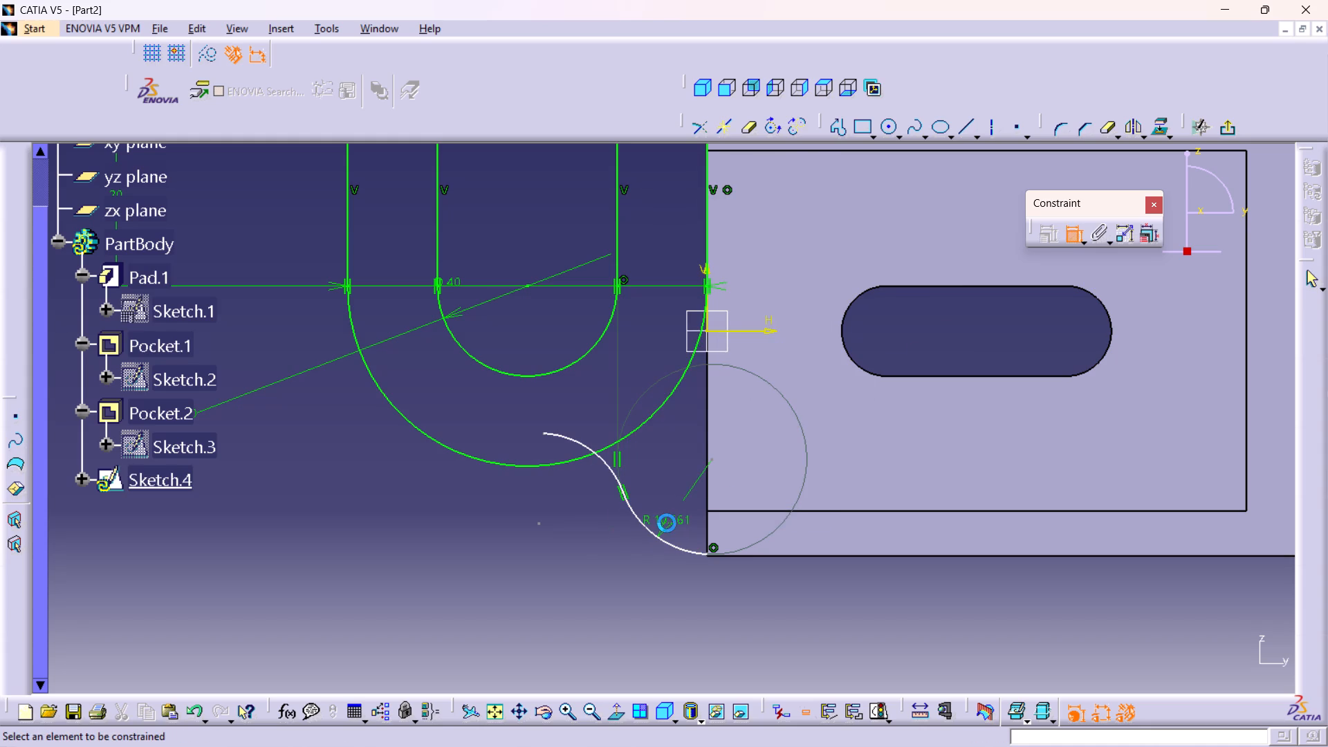
double_click(676, 517)
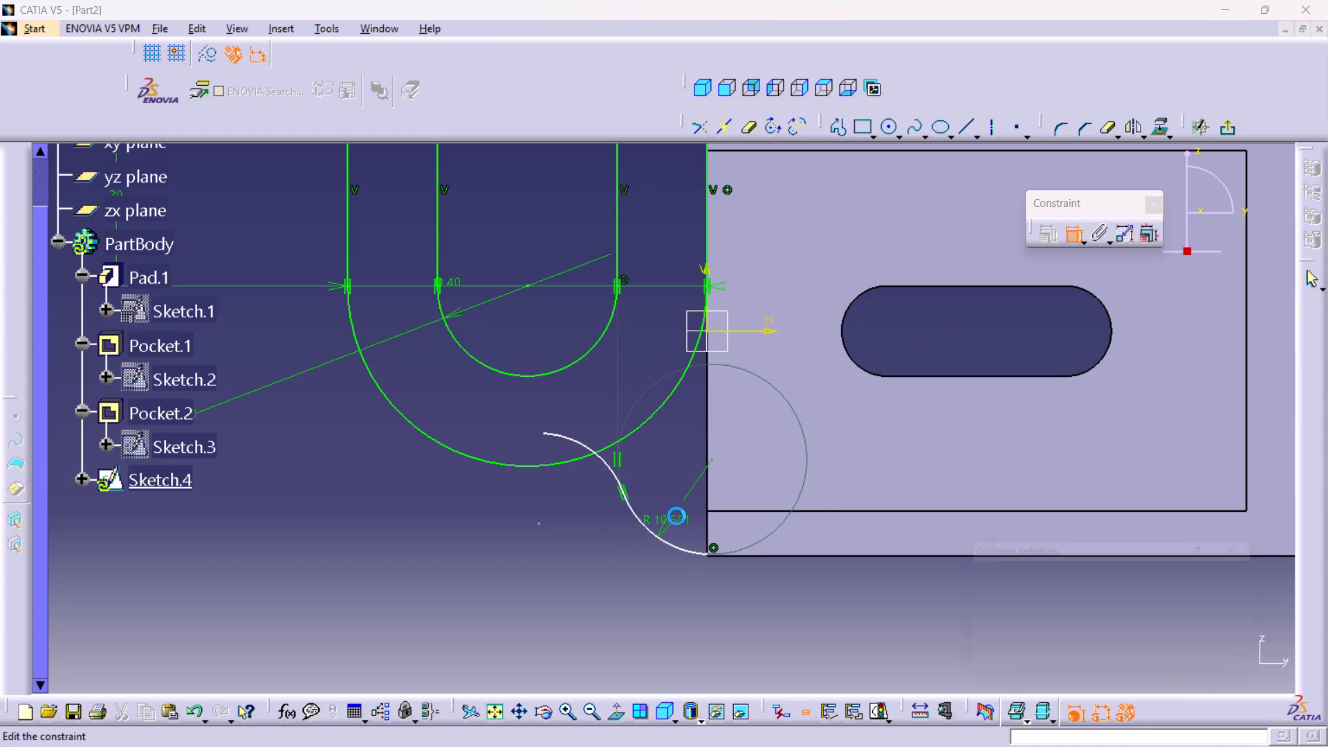
key(6)
key(Return)
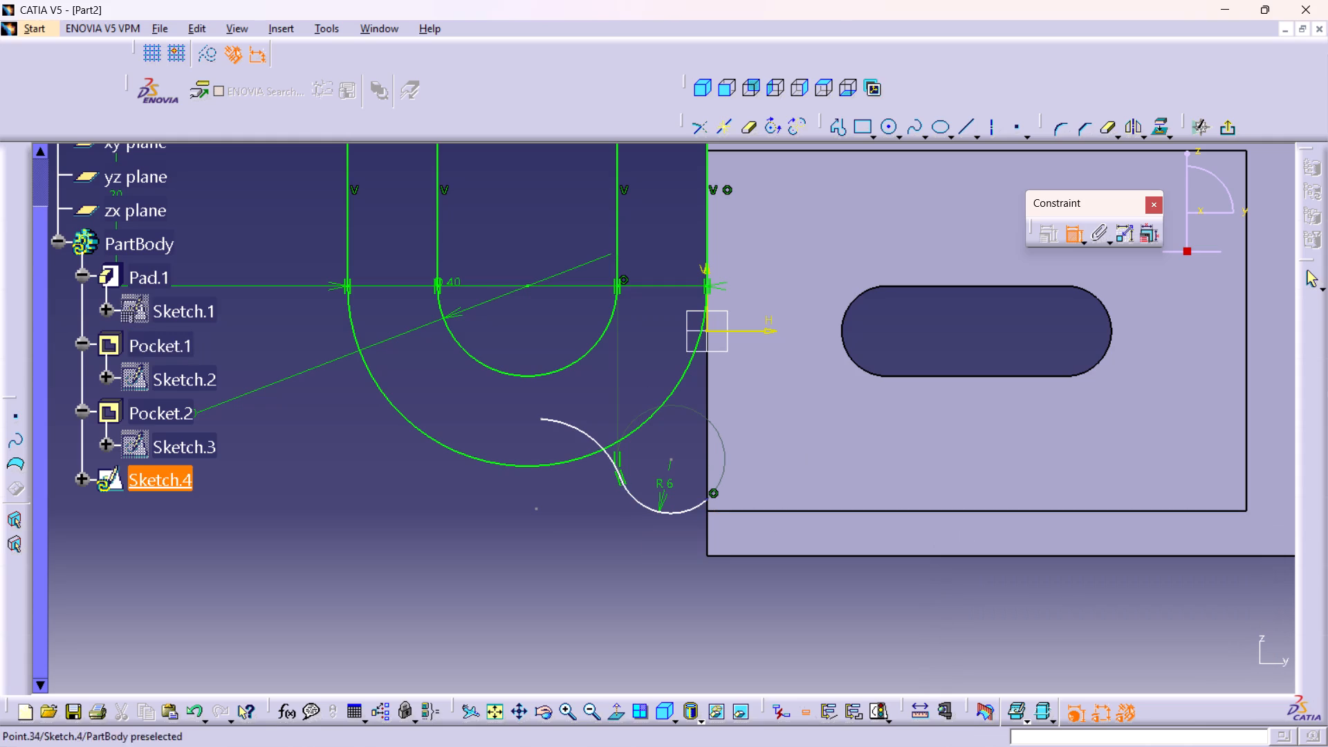
Delete the R6 arc's tangency with the inner vertical line and its end point's coincidence with the pad's vertical edge.
middle_drag(681, 483, 678, 391)
right_click(681, 483)
middle_drag(690, 479, 630, 311)
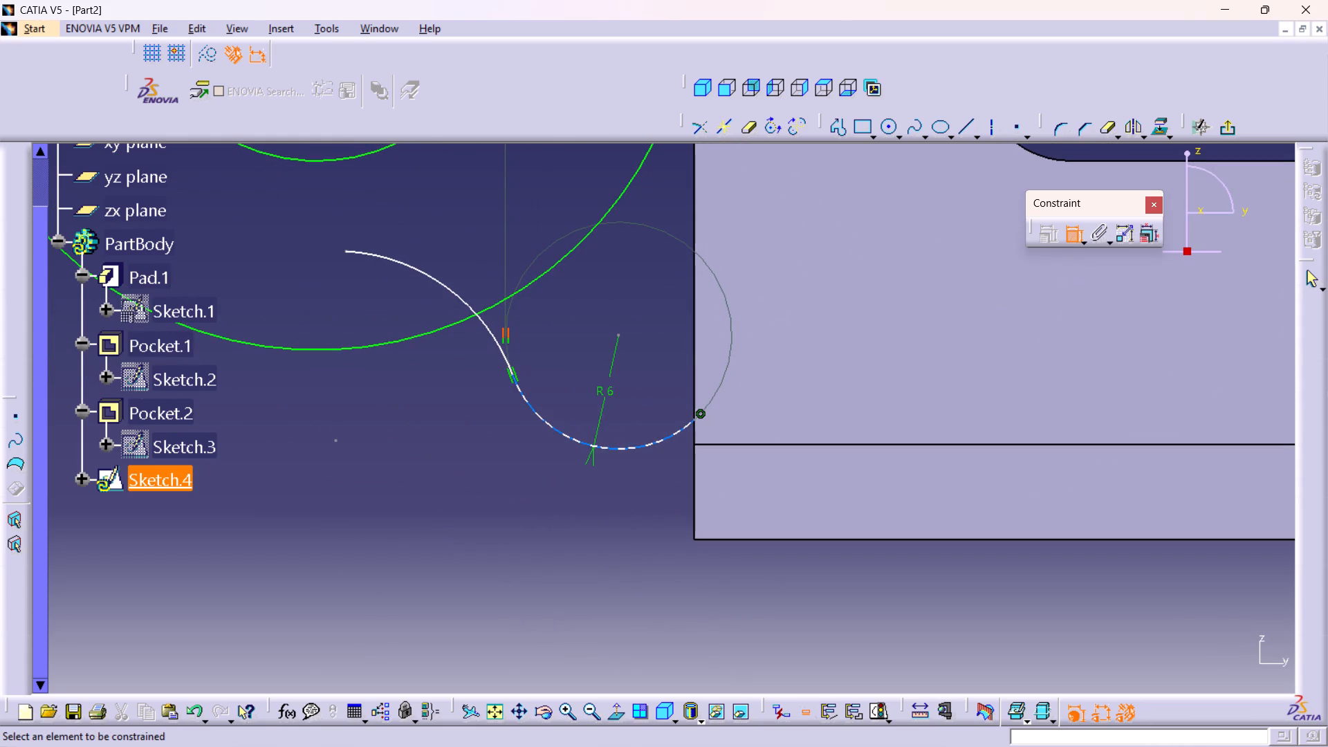
middle_drag(639, 416, 622, 351)
right_click(639, 416)
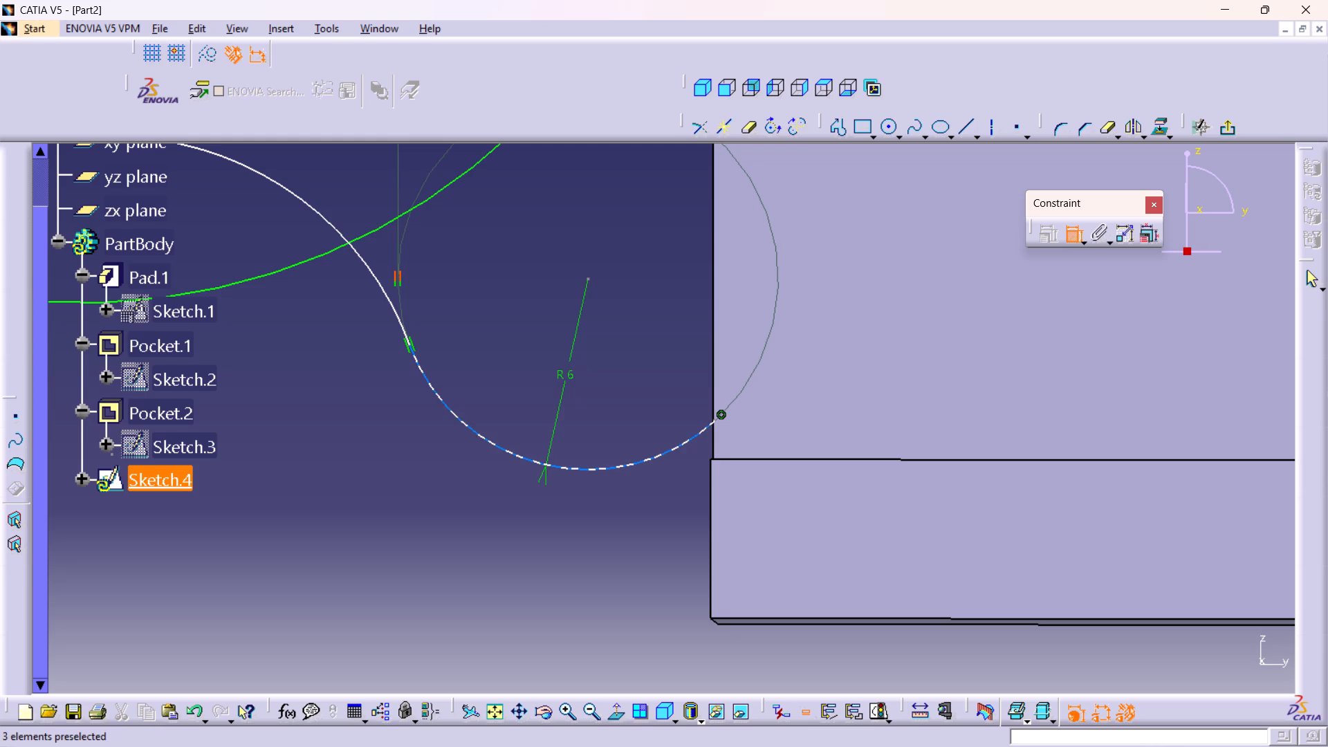
right_click(400, 282)
click(433, 445)
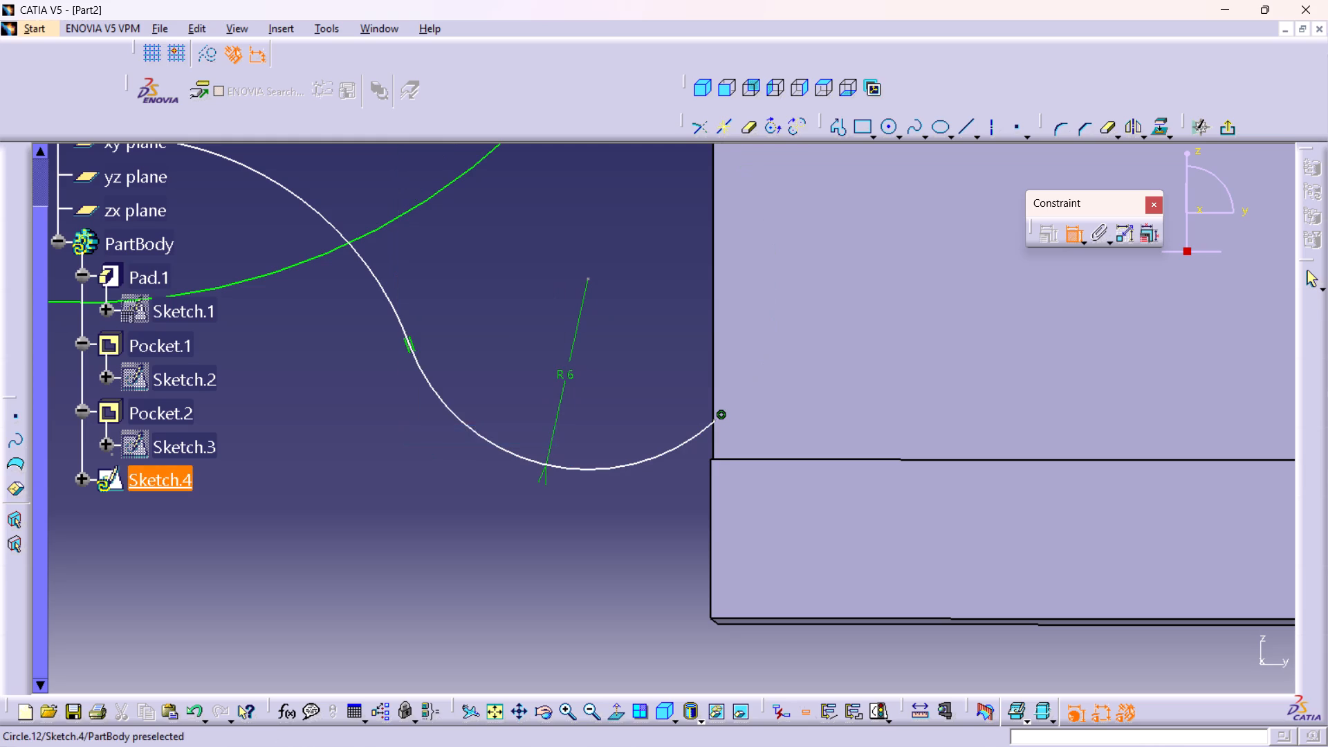
right_click(725, 412)
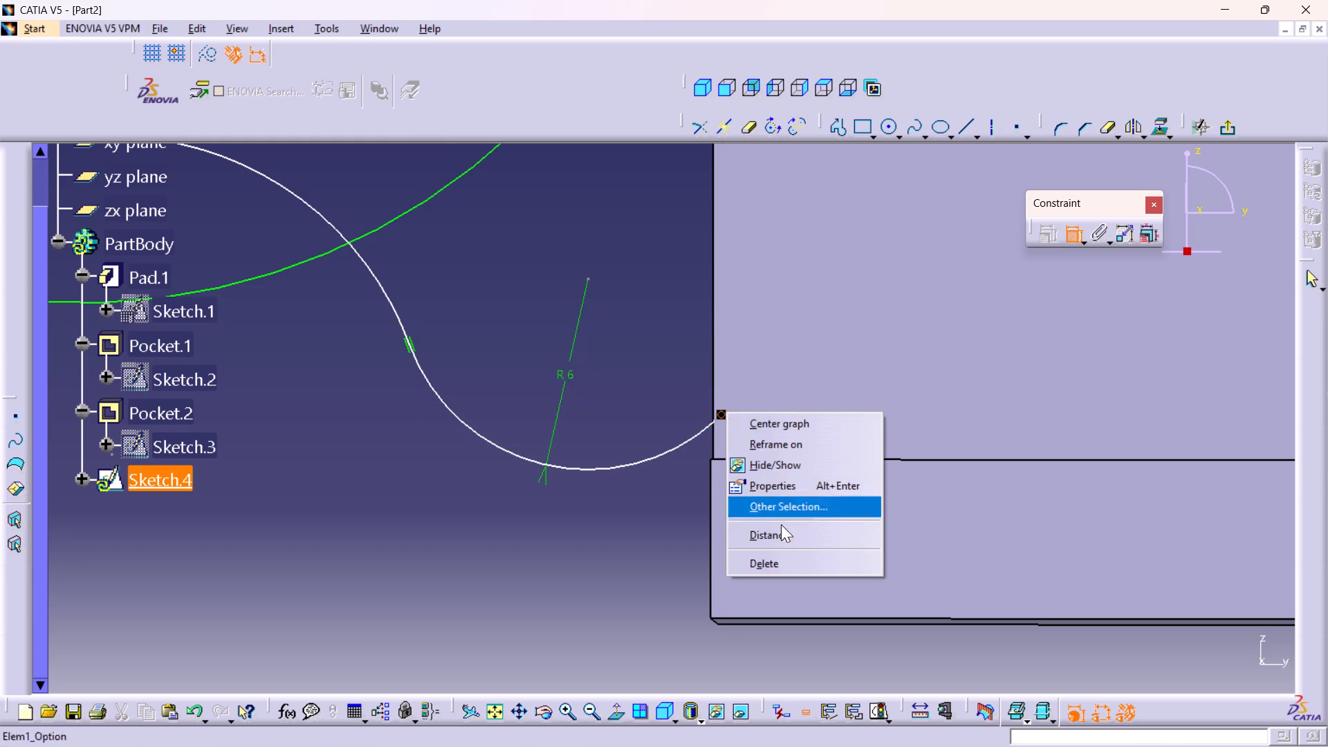
click(762, 565)
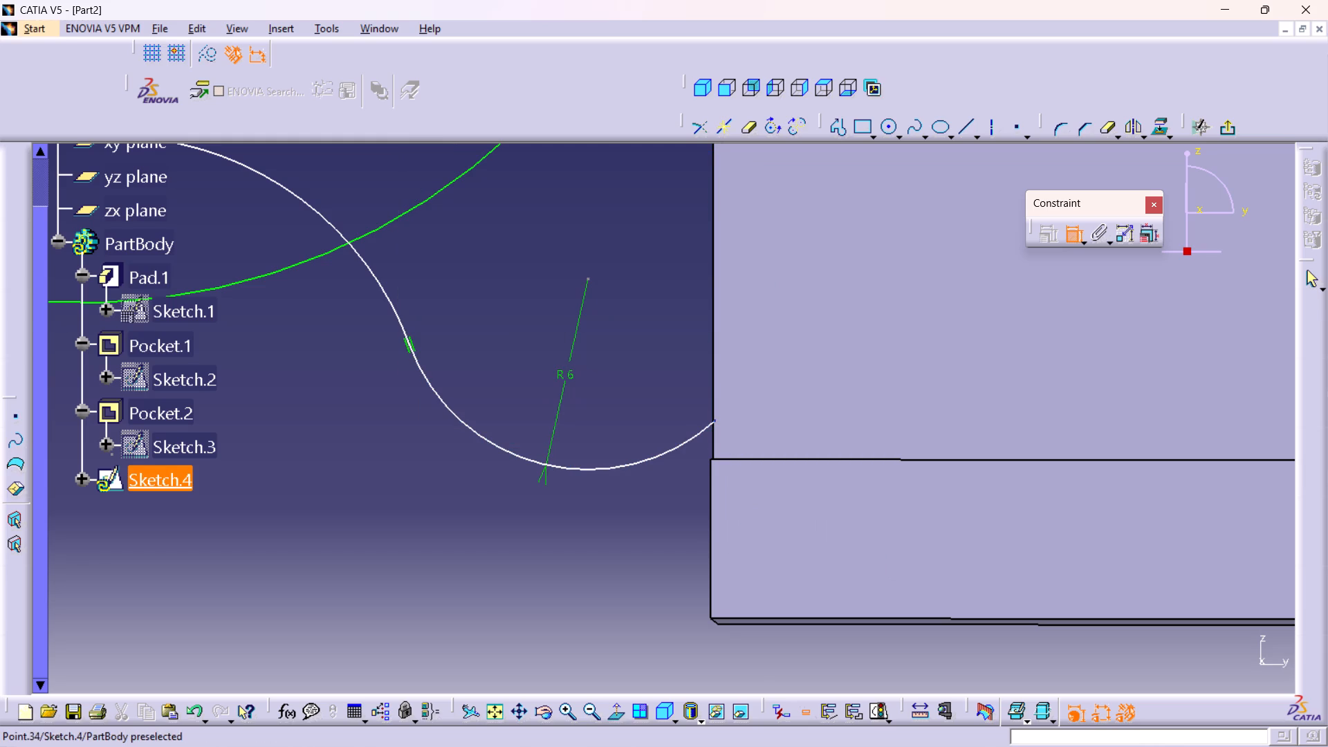
Constrain the R6 arc's free end point coincident with the pad's bottom edge.
click(714, 419)
click(715, 617)
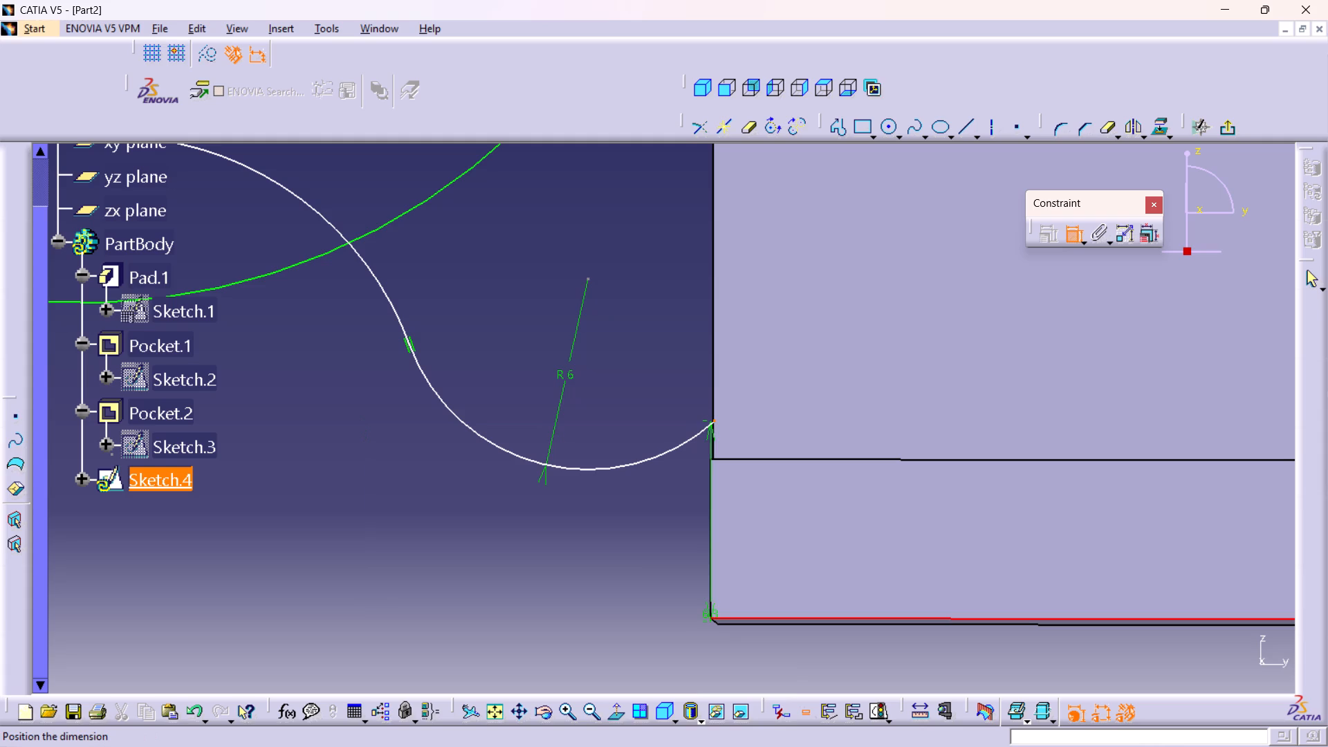
right_click(658, 636)
click(703, 705)
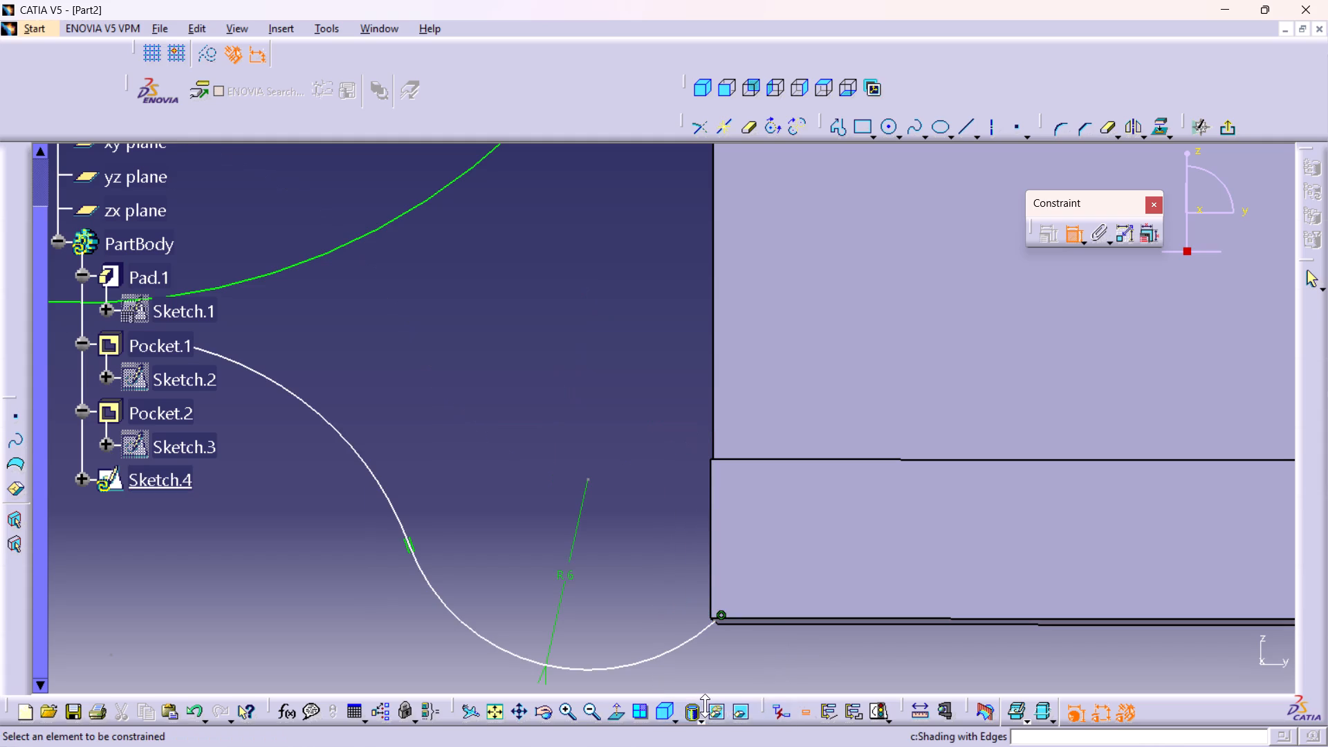
click(622, 711)
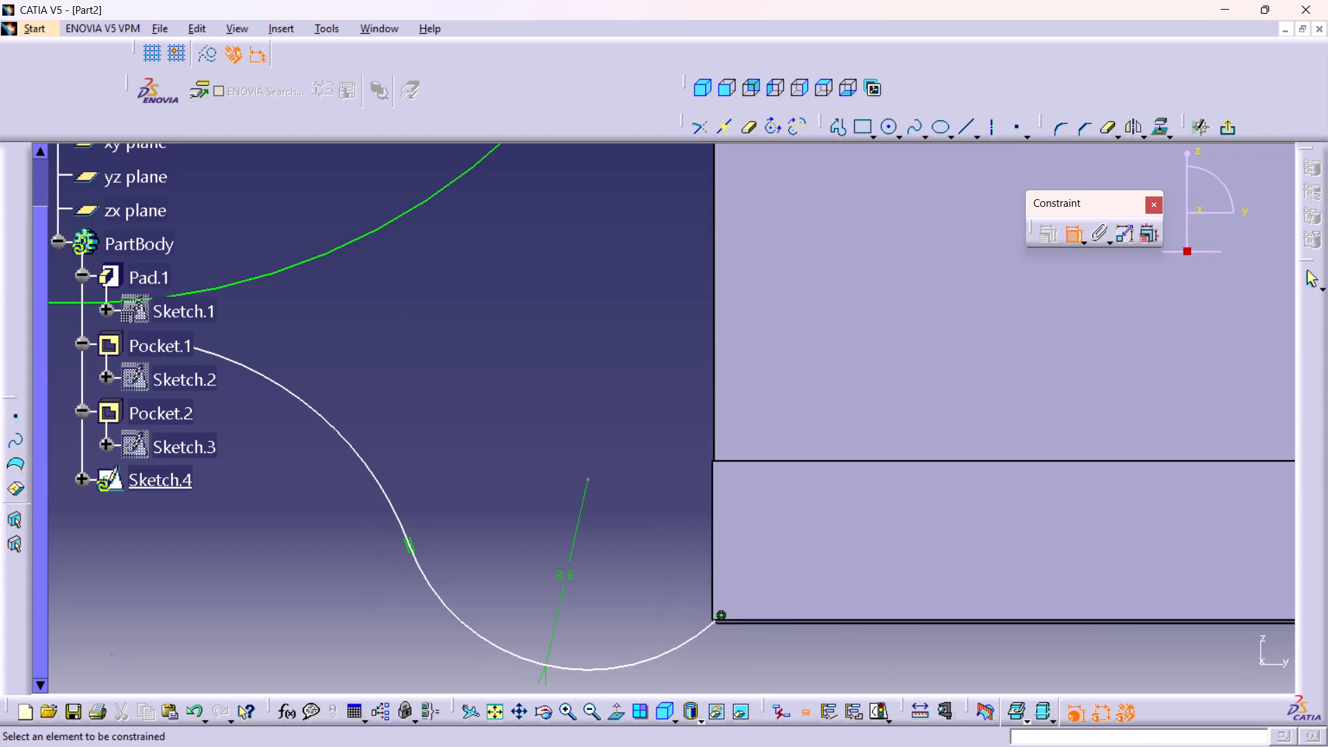
Dimension the radius of the second connected arc and set it to 23 mm.
middle_drag(557, 456, 581, 553)
right_click(557, 456)
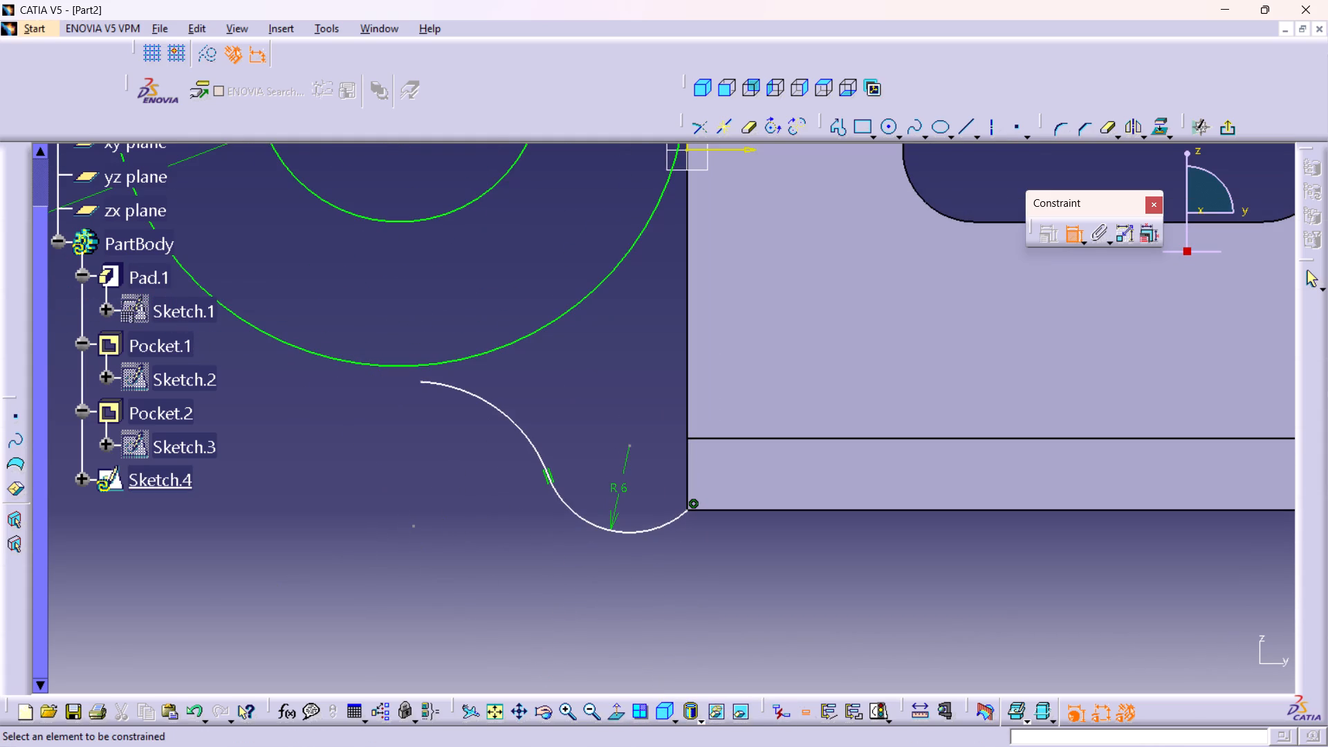
click(483, 400)
click(445, 446)
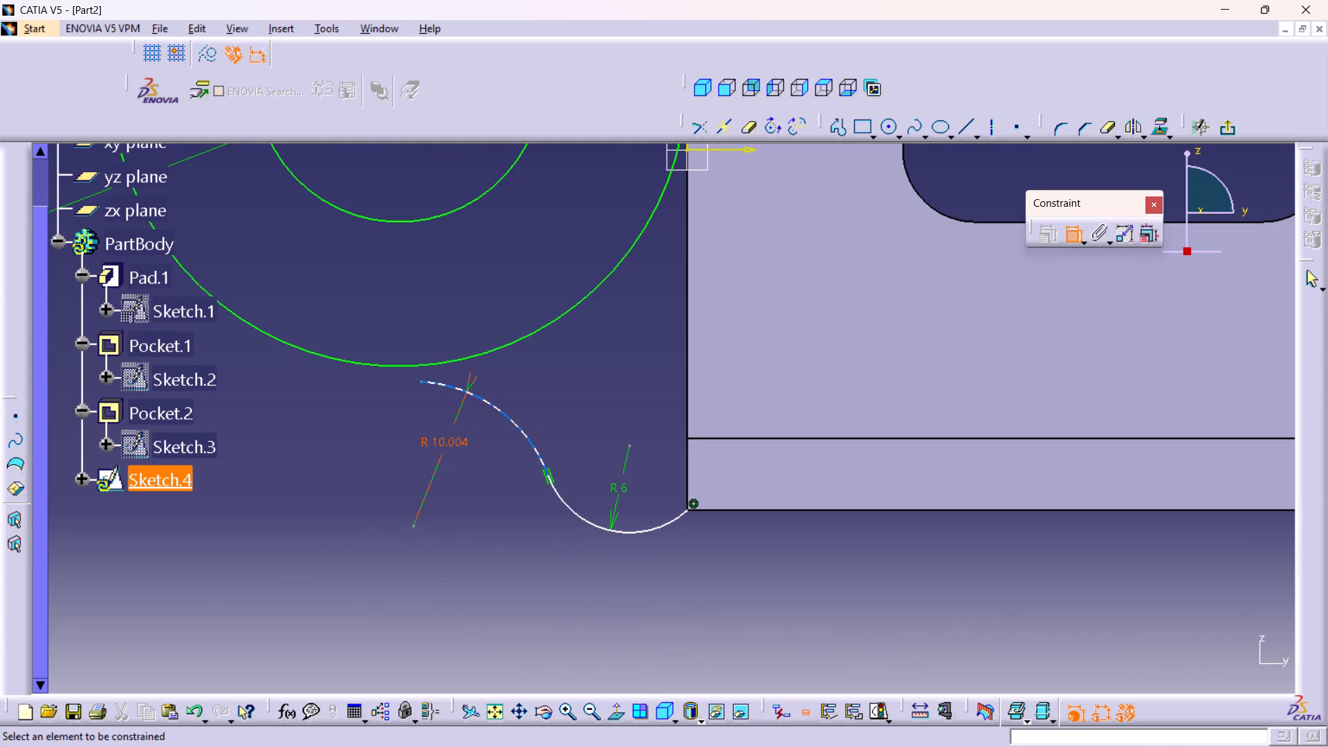
double_click(449, 439)
text(23)
key(Return)
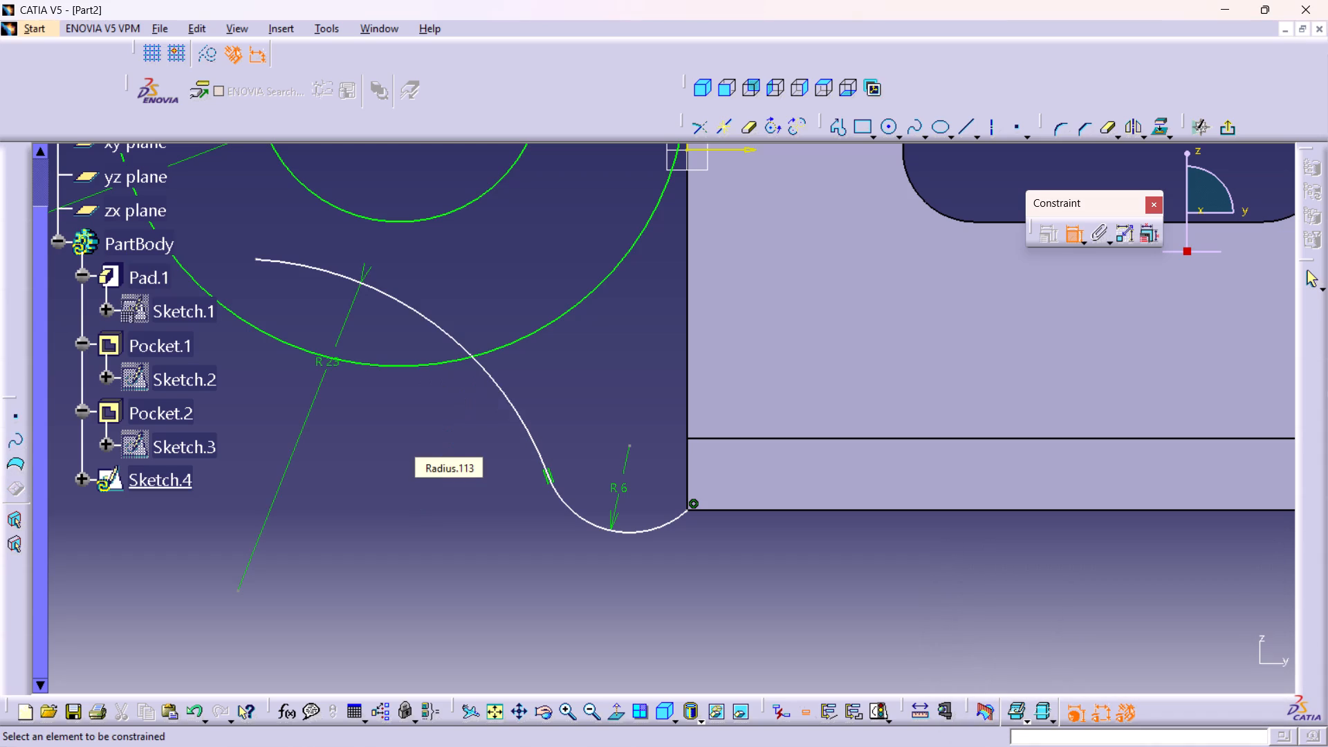
Constrain the R23 arc's free end point coincident with the U profile's outer arc.
click(259, 257)
click(364, 365)
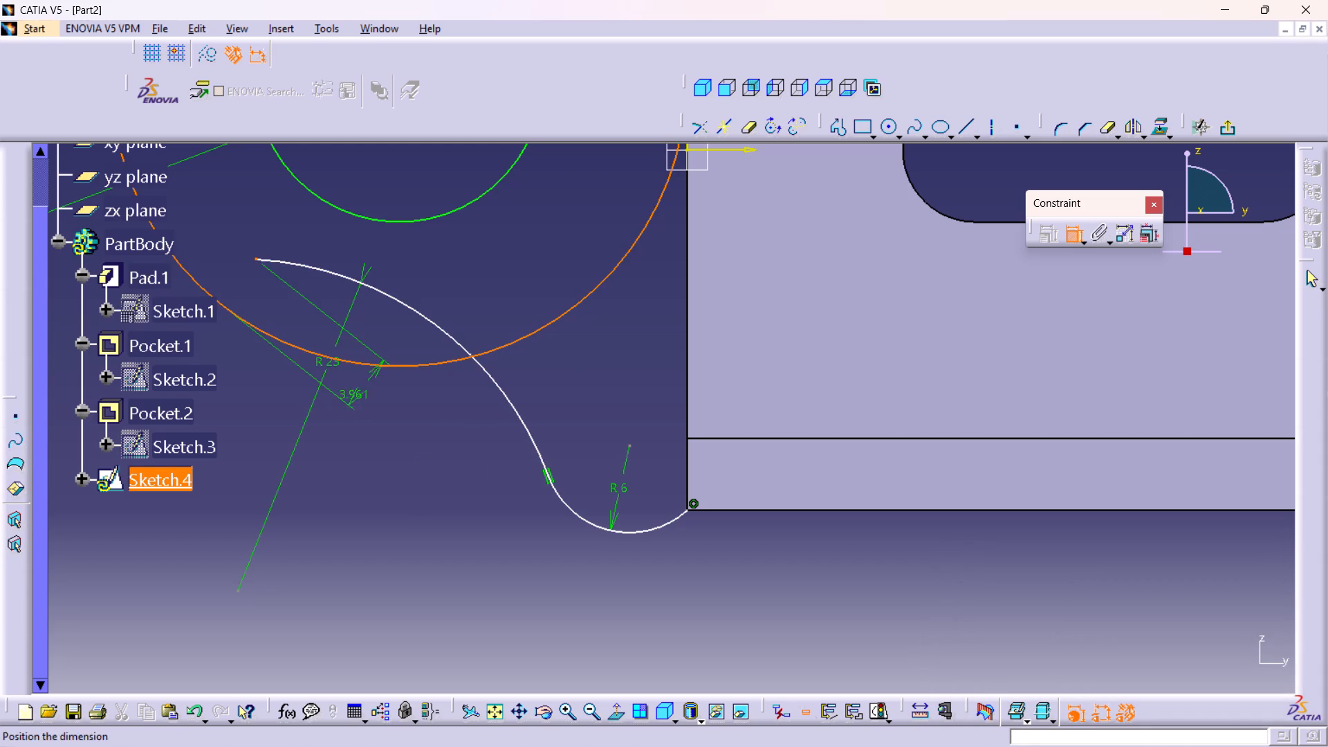
right_click(351, 426)
click(385, 578)
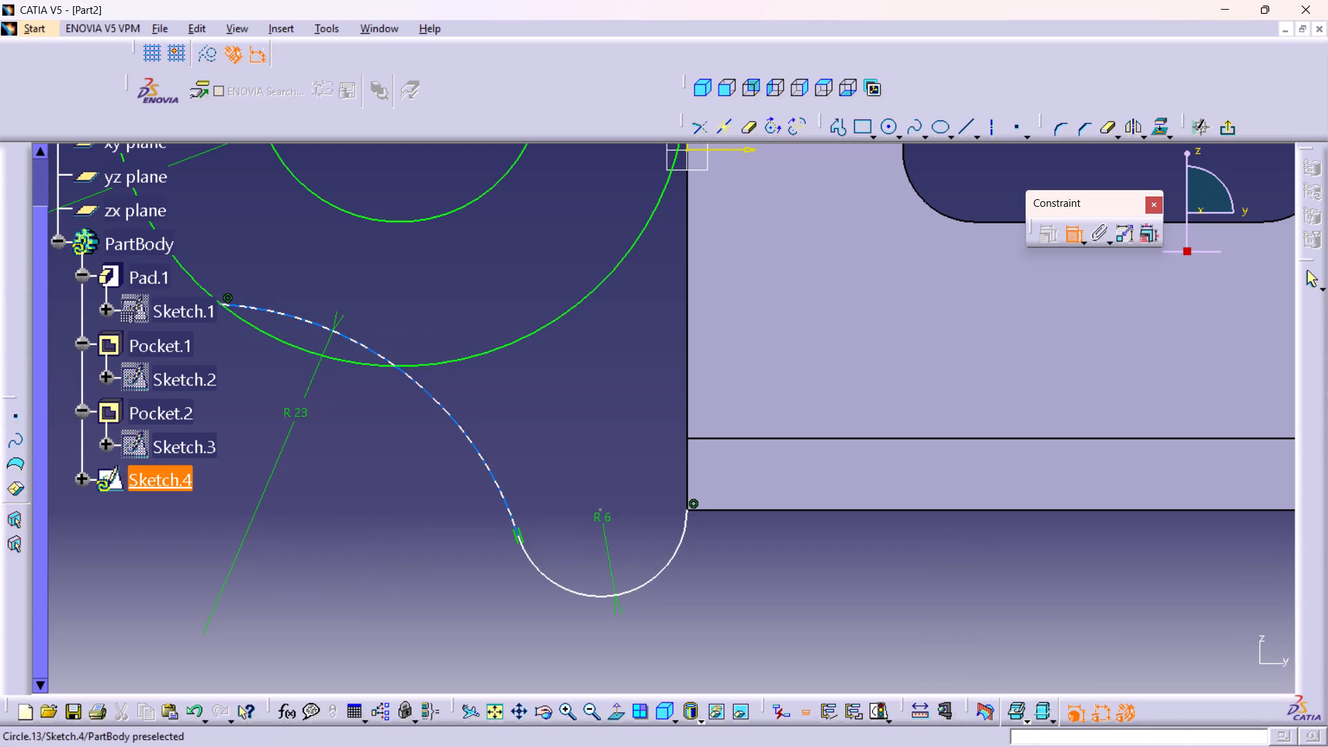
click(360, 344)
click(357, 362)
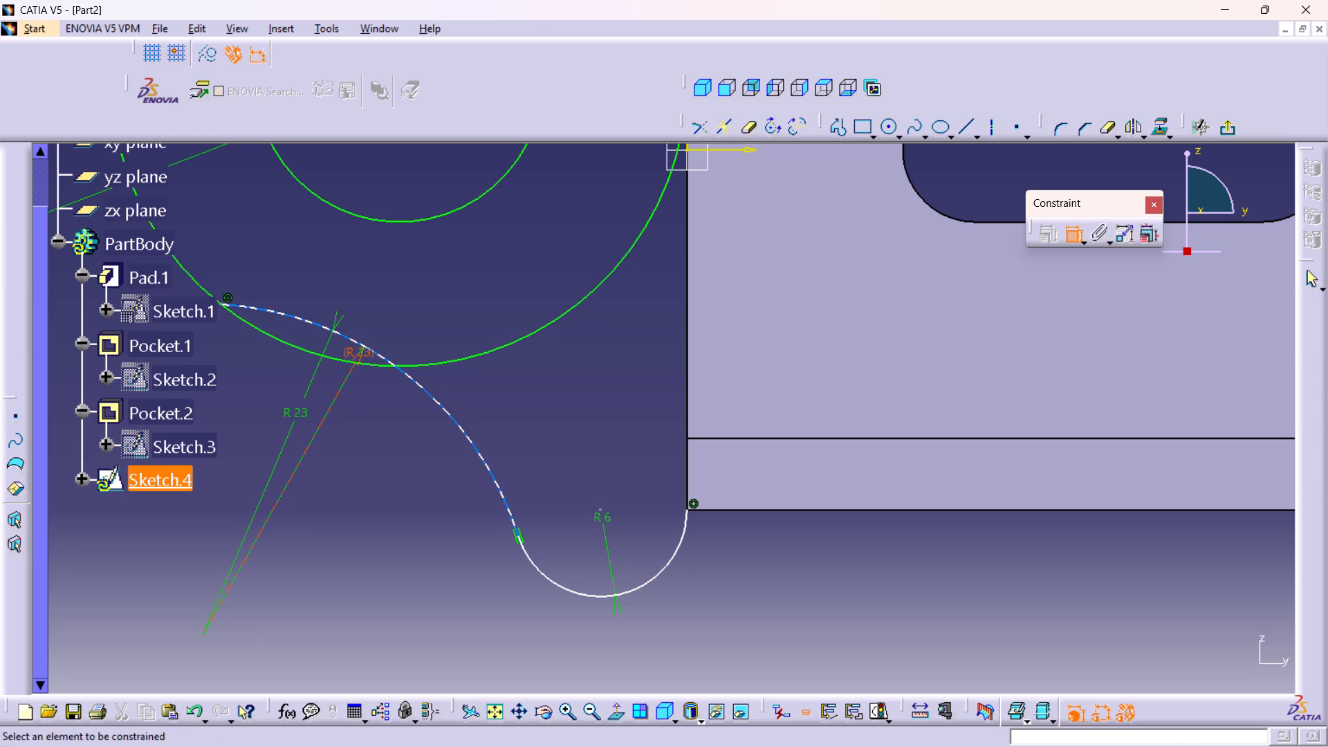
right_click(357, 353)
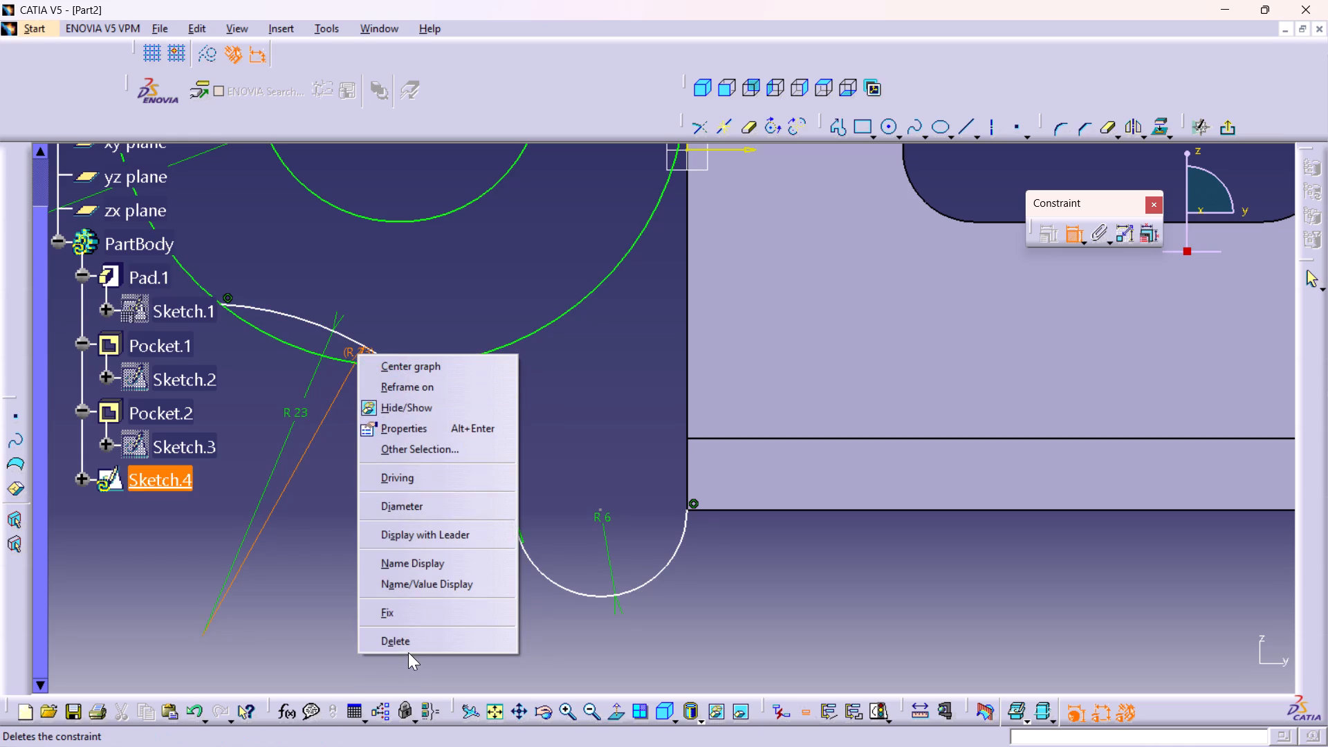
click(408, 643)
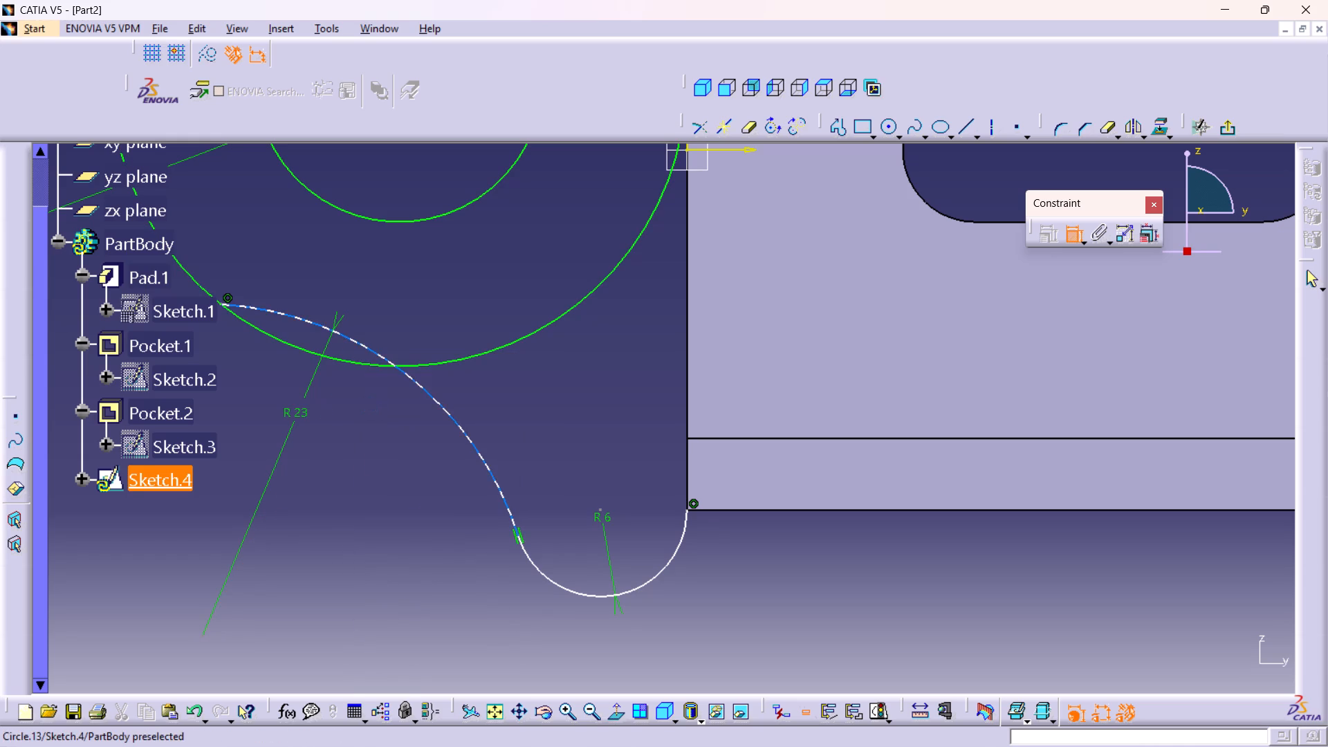
Constrain the R23 arc tangent to the U profile's outer arc.
click(367, 348)
click(358, 367)
right_click(368, 417)
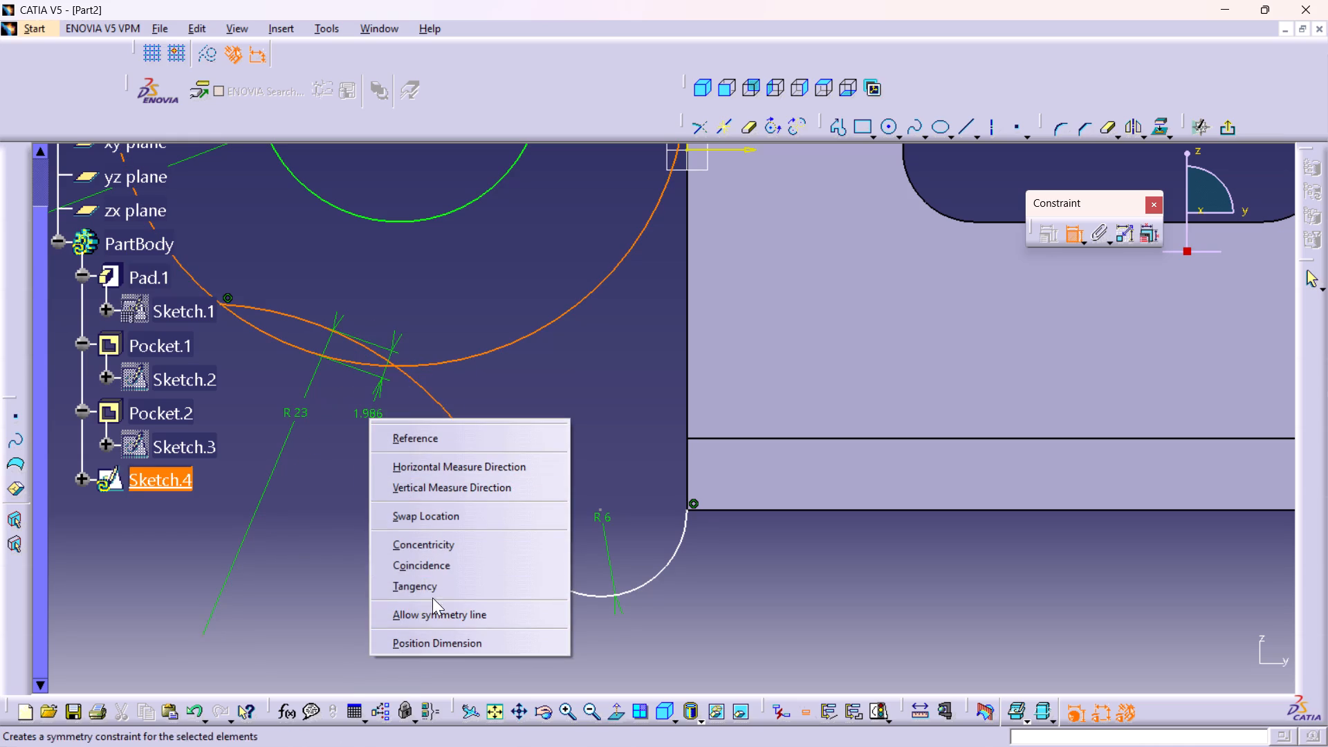
click(428, 587)
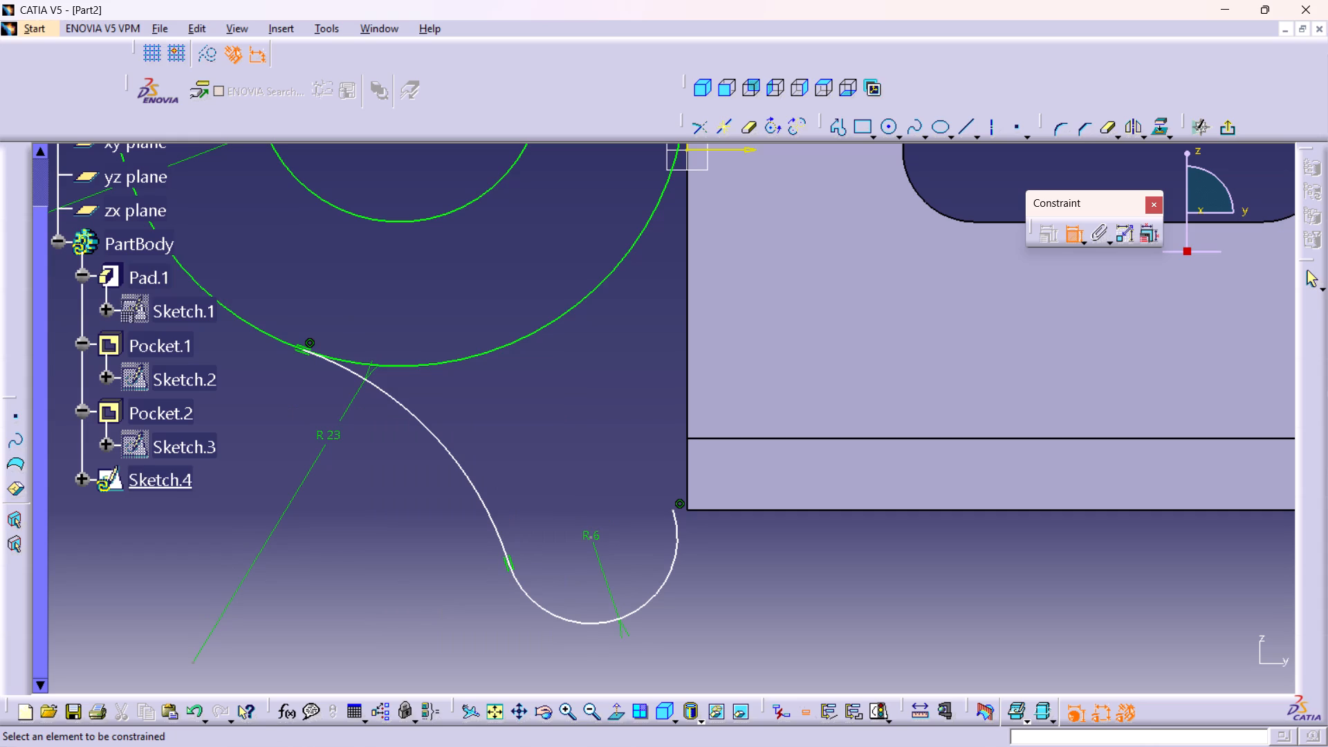
Reposition the R23 arc so its tangent point slides toward the bottom of the outer arc and the R6 arc rises.
click(1073, 234)
drag(473, 484, 500, 438)
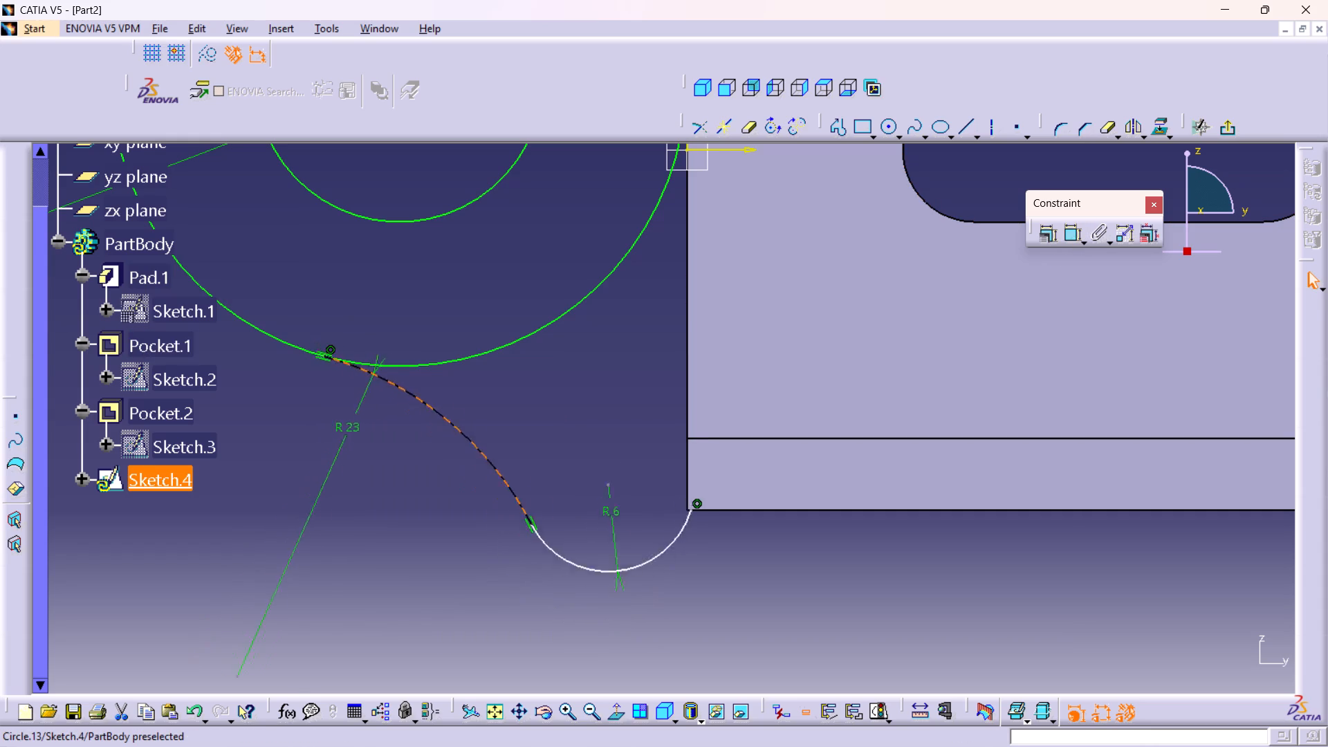
drag(500, 438, 523, 406)
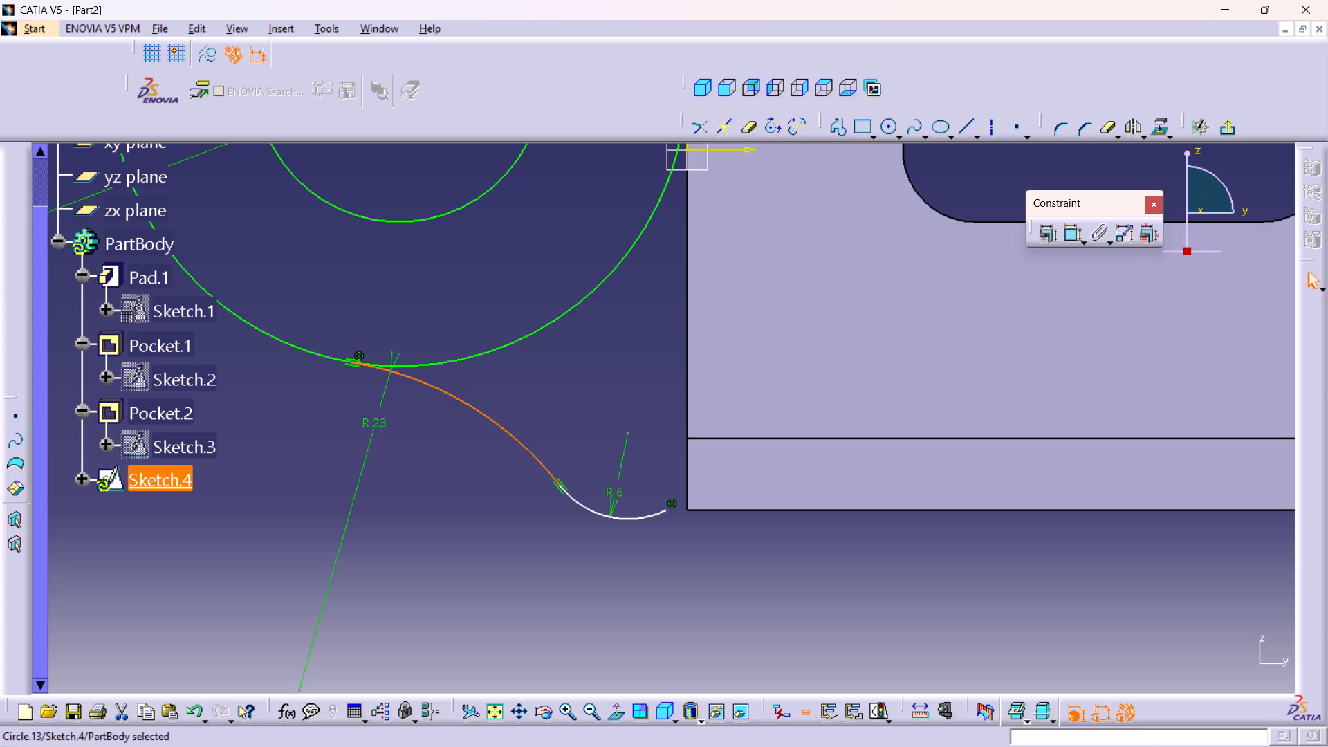
click(555, 380)
middle_drag(598, 442, 588, 394)
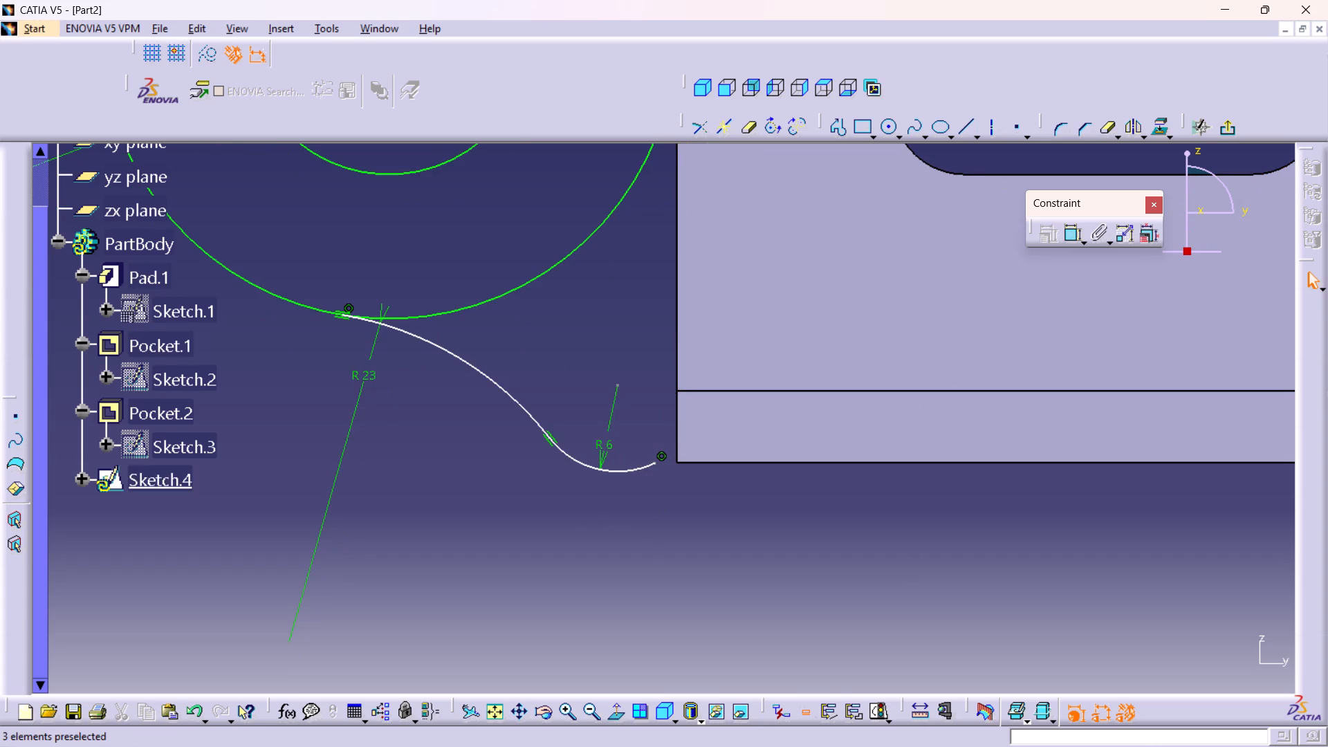
Replace the coincidence at the R6 arc's free end point with a coincidence to the pad's lower corner vertex beside the hook.
right_click(663, 454)
click(718, 689)
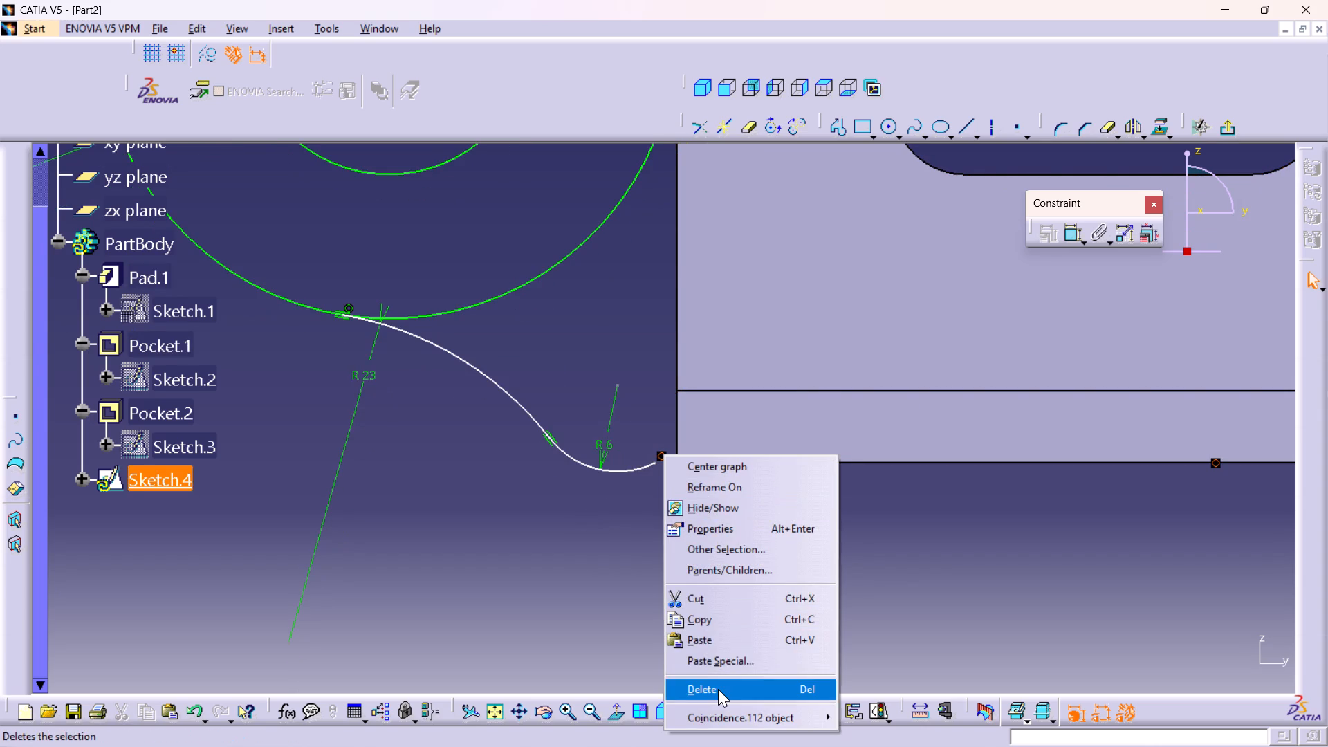
double_click(1067, 237)
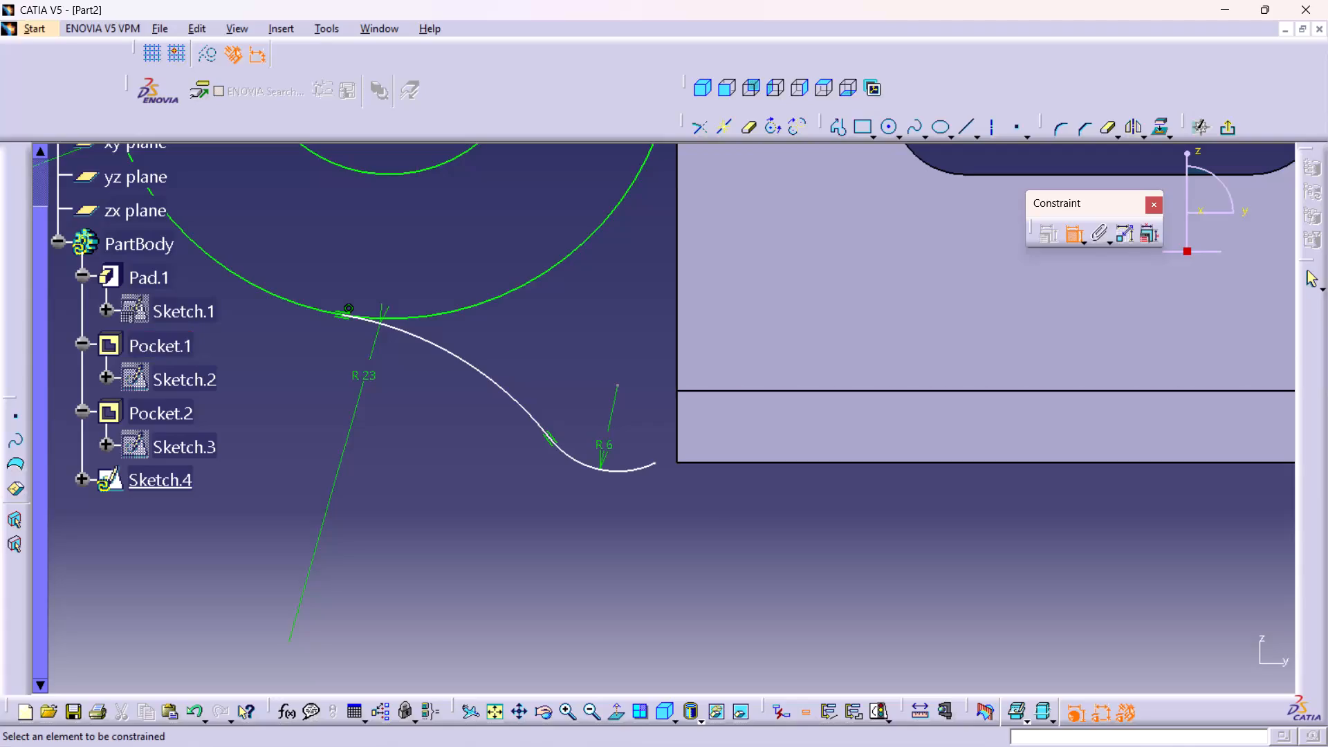
click(656, 463)
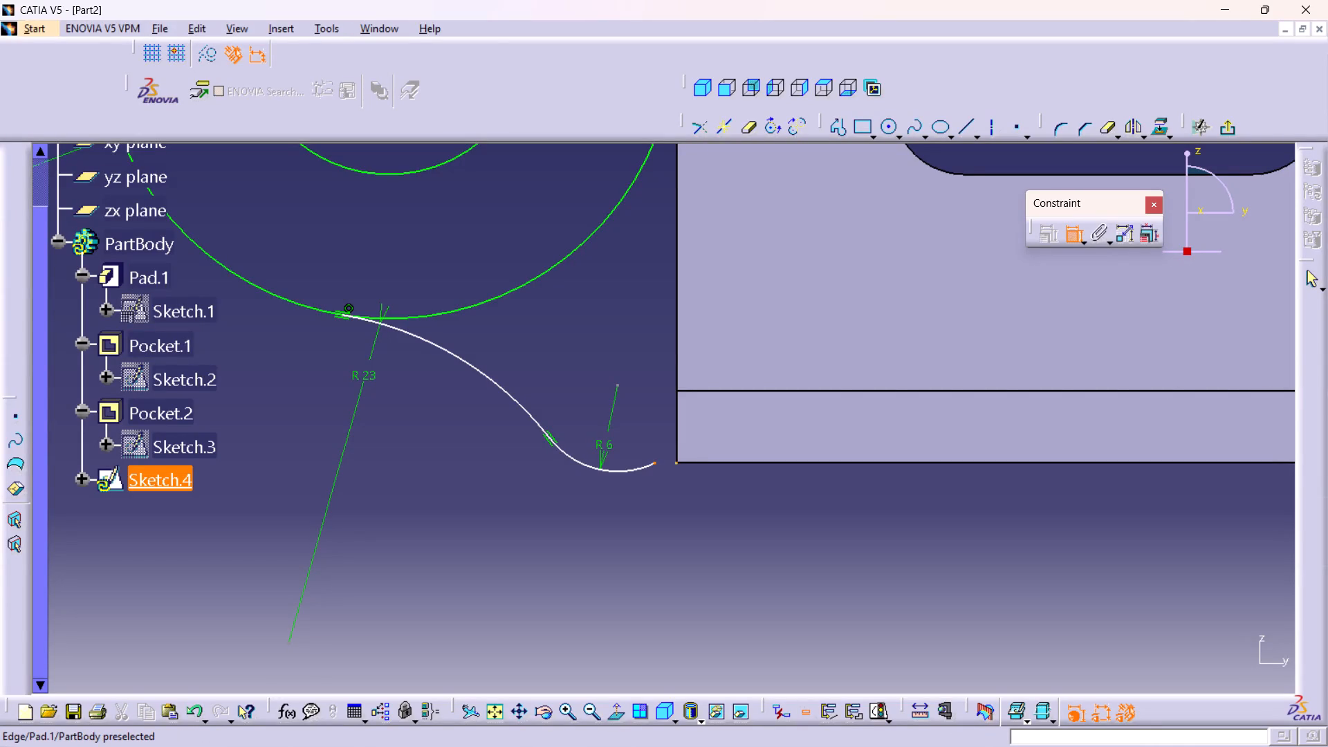
click(676, 461)
right_click(670, 499)
click(721, 620)
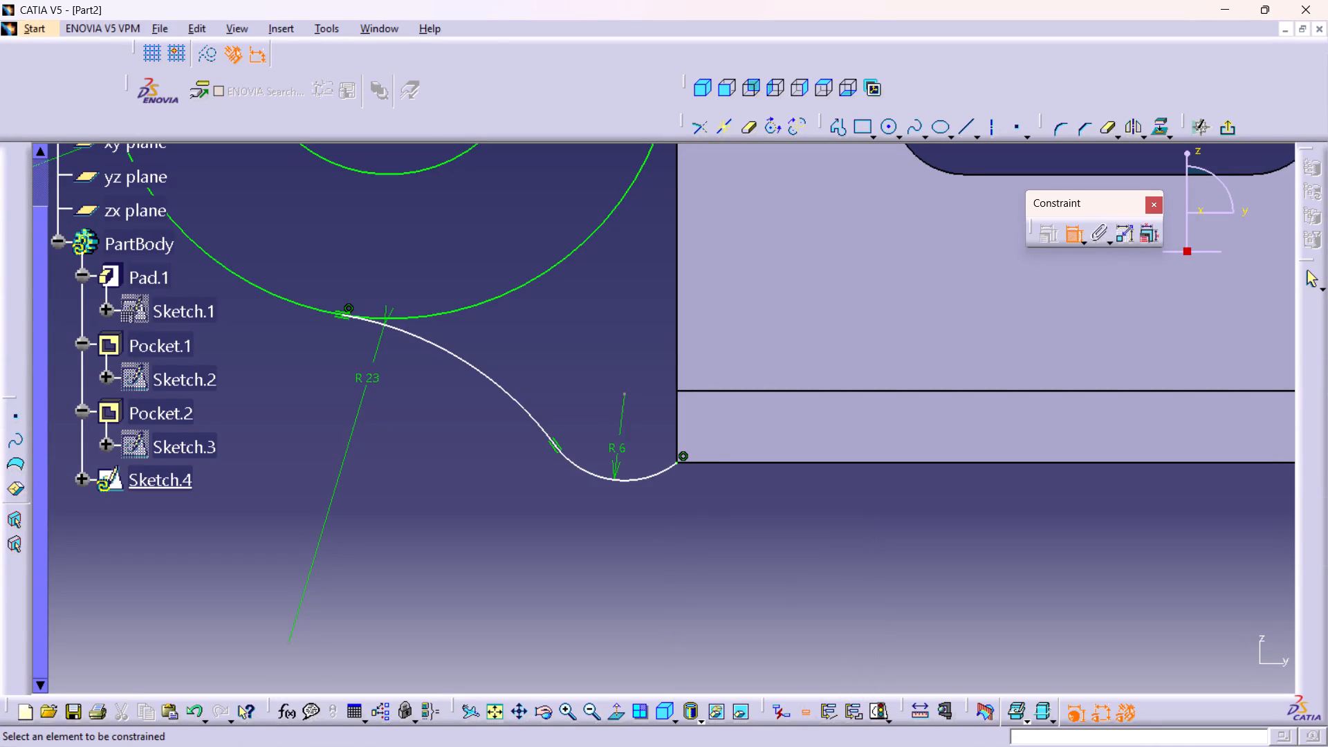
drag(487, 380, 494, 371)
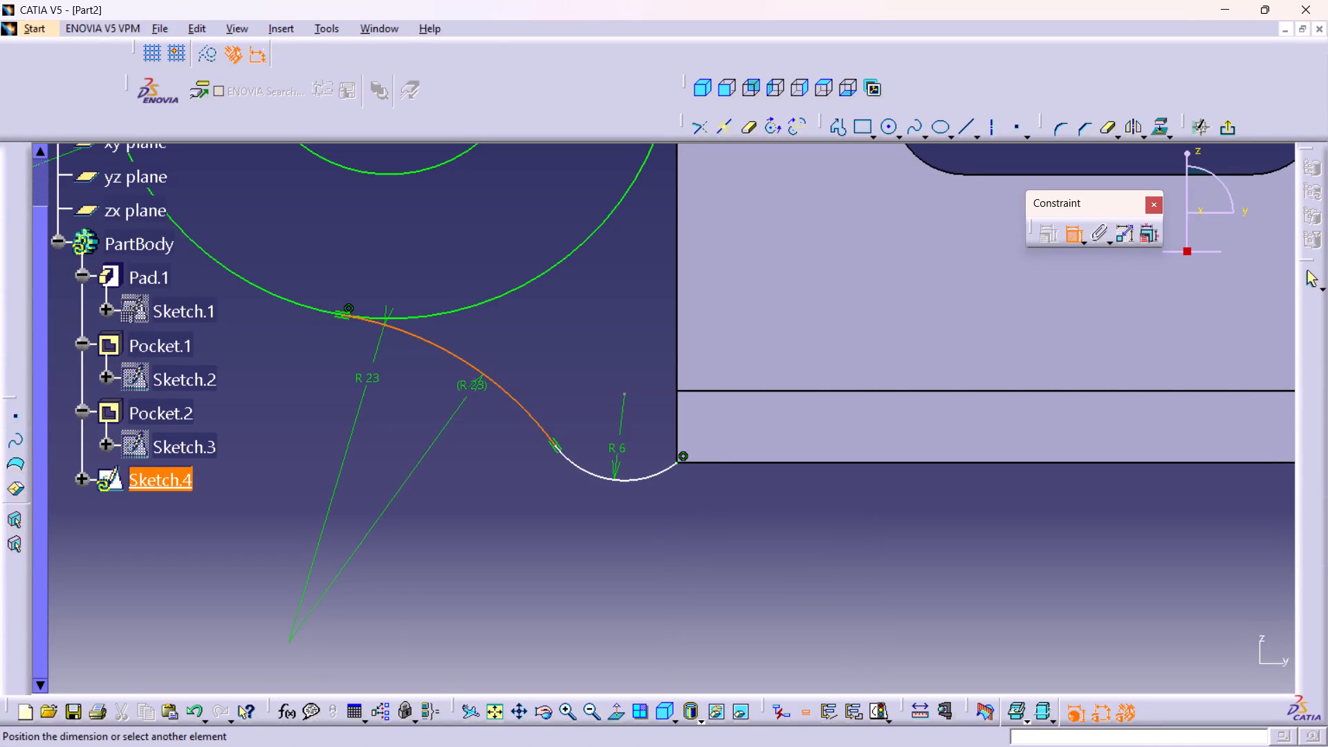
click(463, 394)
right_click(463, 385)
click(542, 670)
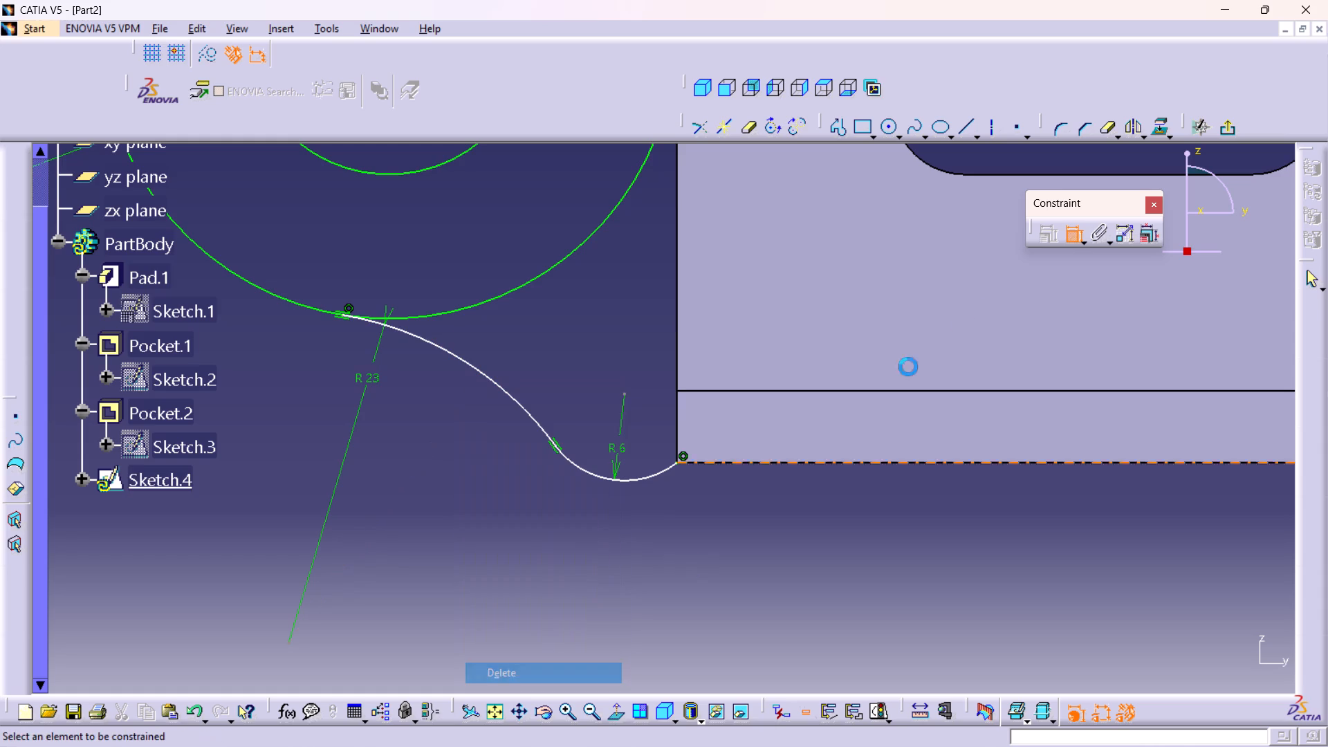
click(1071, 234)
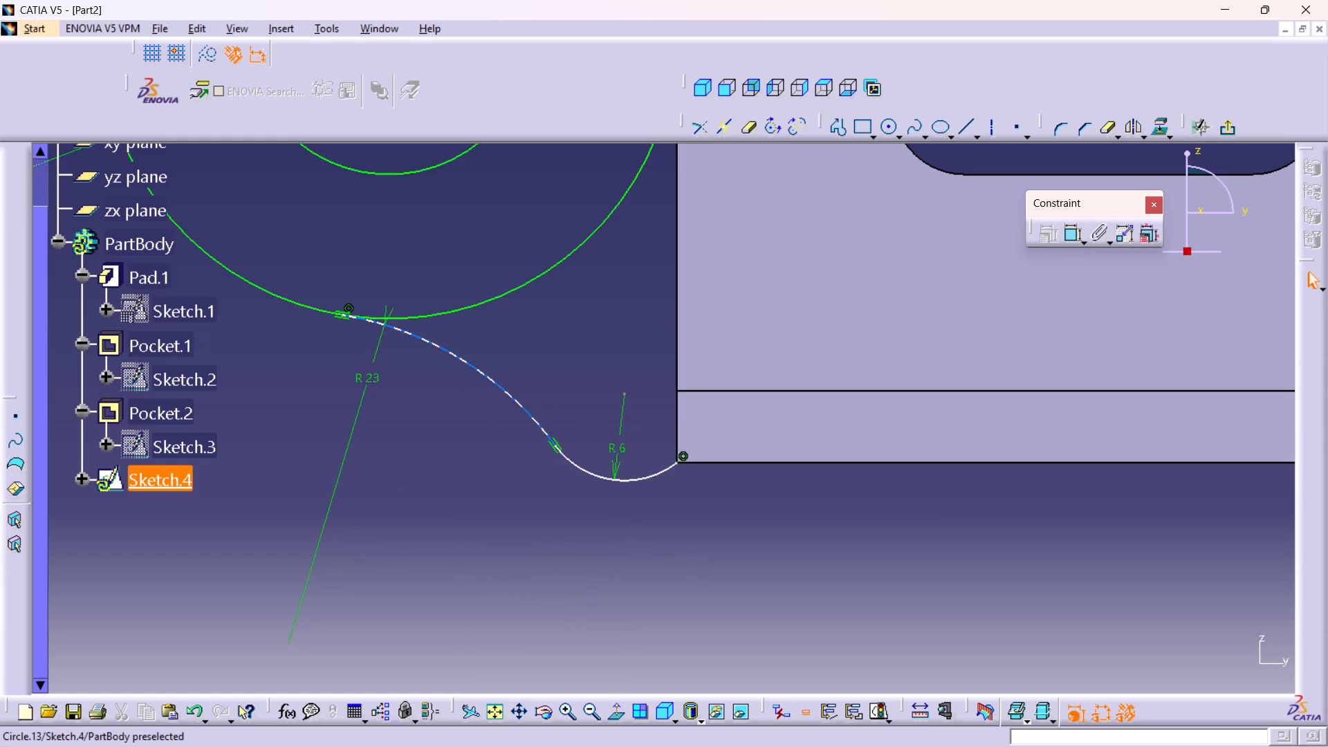
Reposition the R23 arc so the R6 arc runs into the pad's lower corner nearly level with the pad's bottom edge.
drag(508, 388, 535, 357)
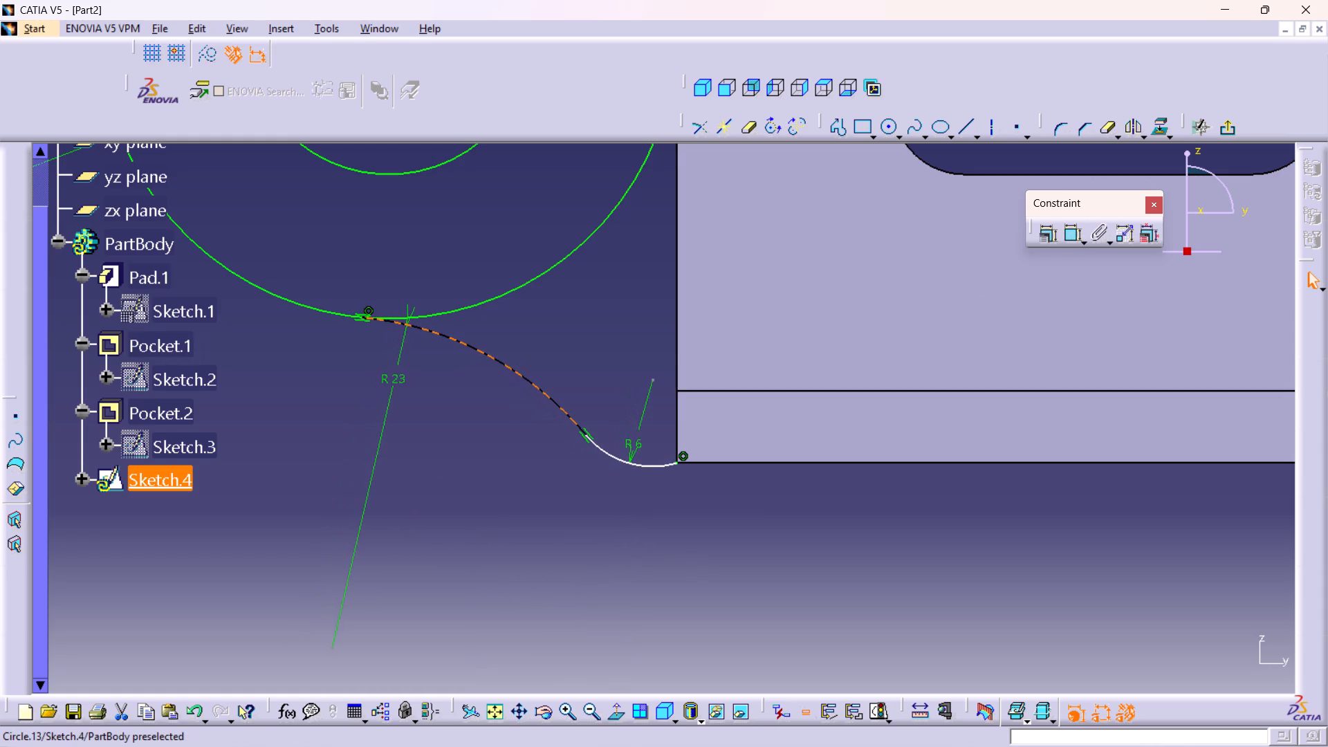
drag(535, 357, 551, 351)
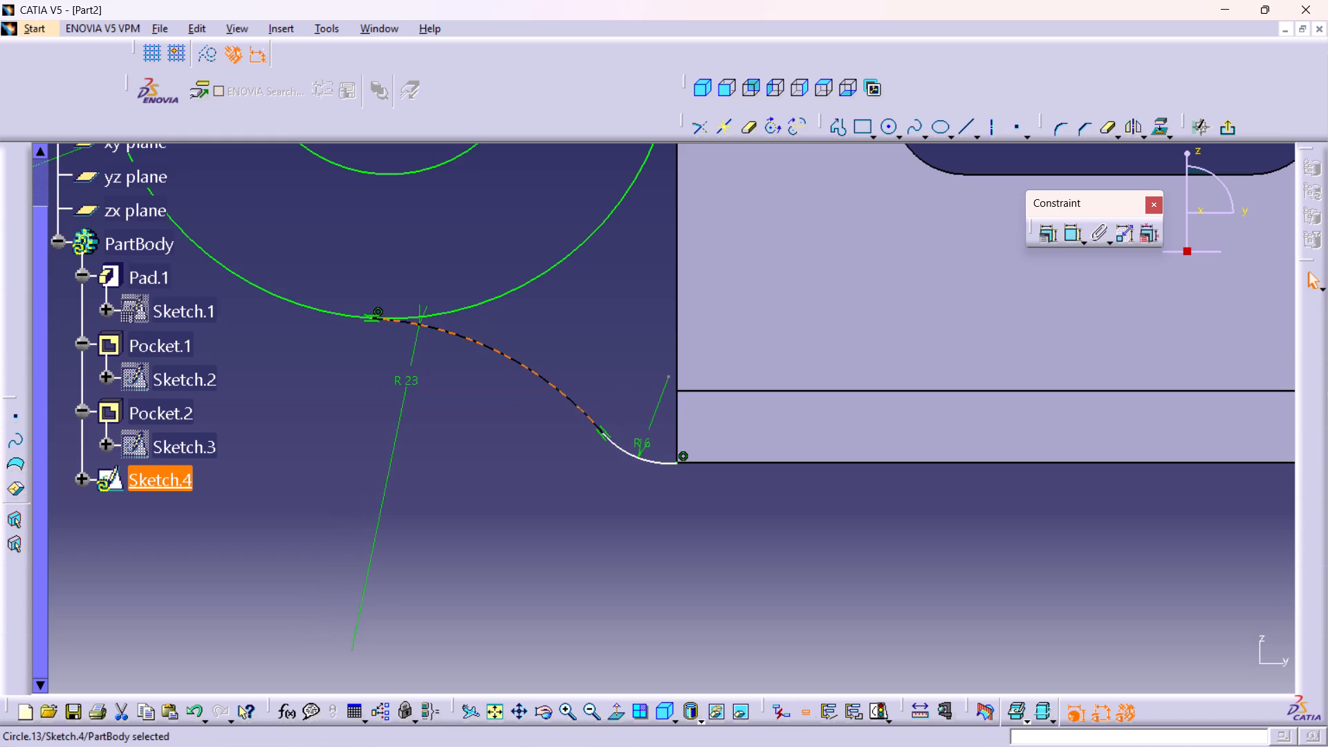
click(526, 366)
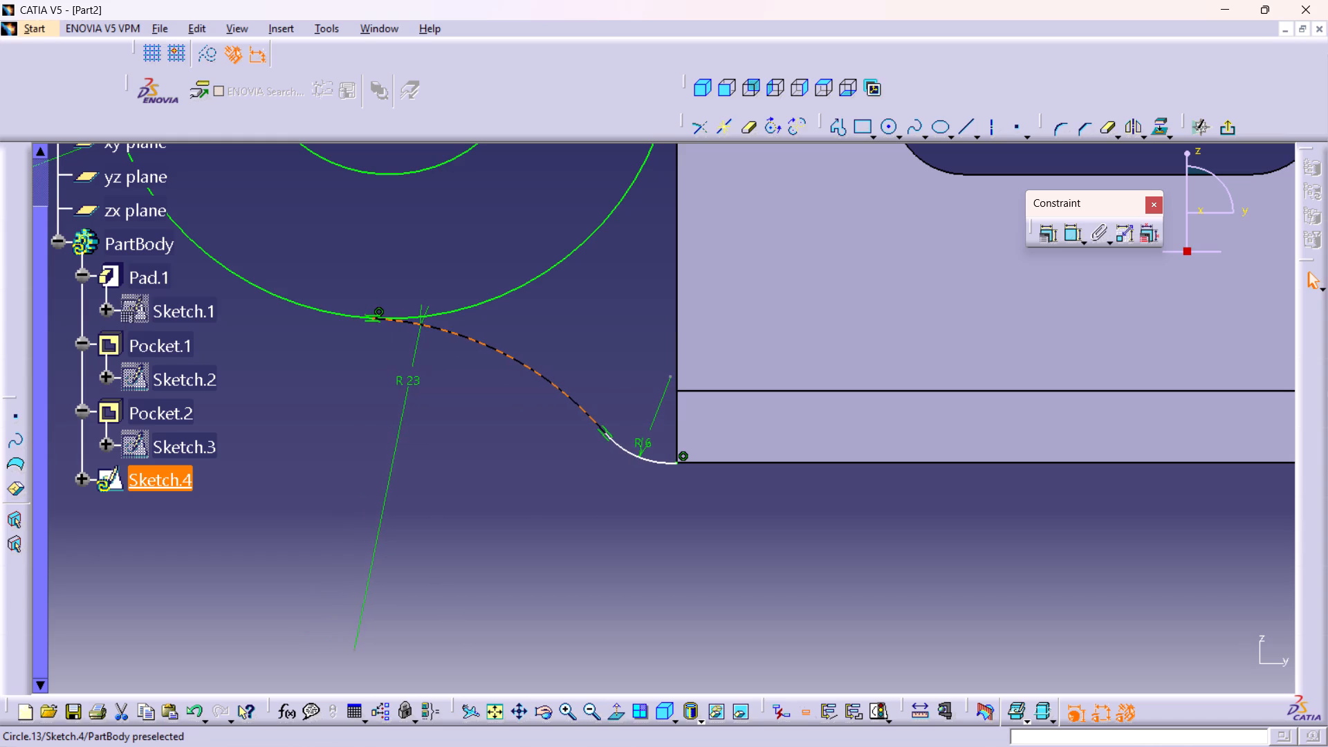
click(483, 412)
Quick Trim the U profile's outer arc between its tangent point with the R23 arc and the pad's side edge.
middle_drag(601, 329, 608, 352)
right_click(601, 329)
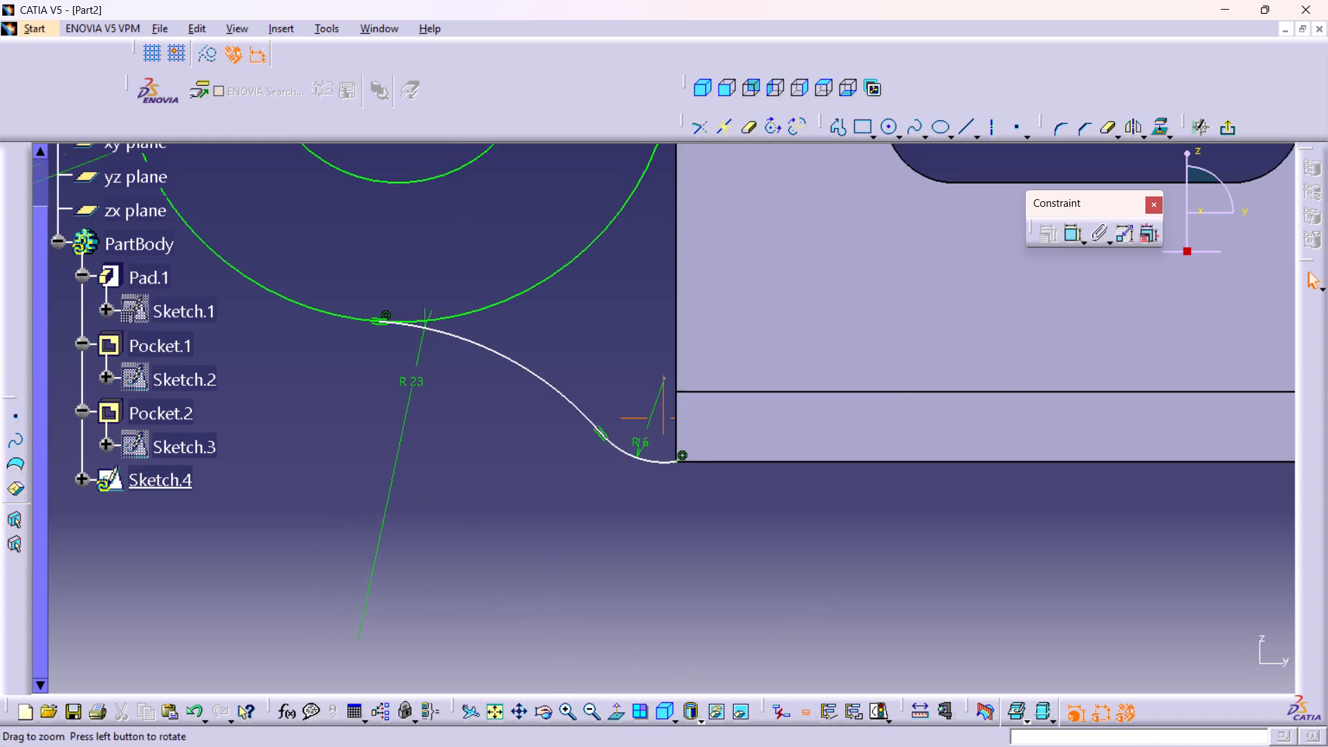
middle_drag(608, 352, 631, 472)
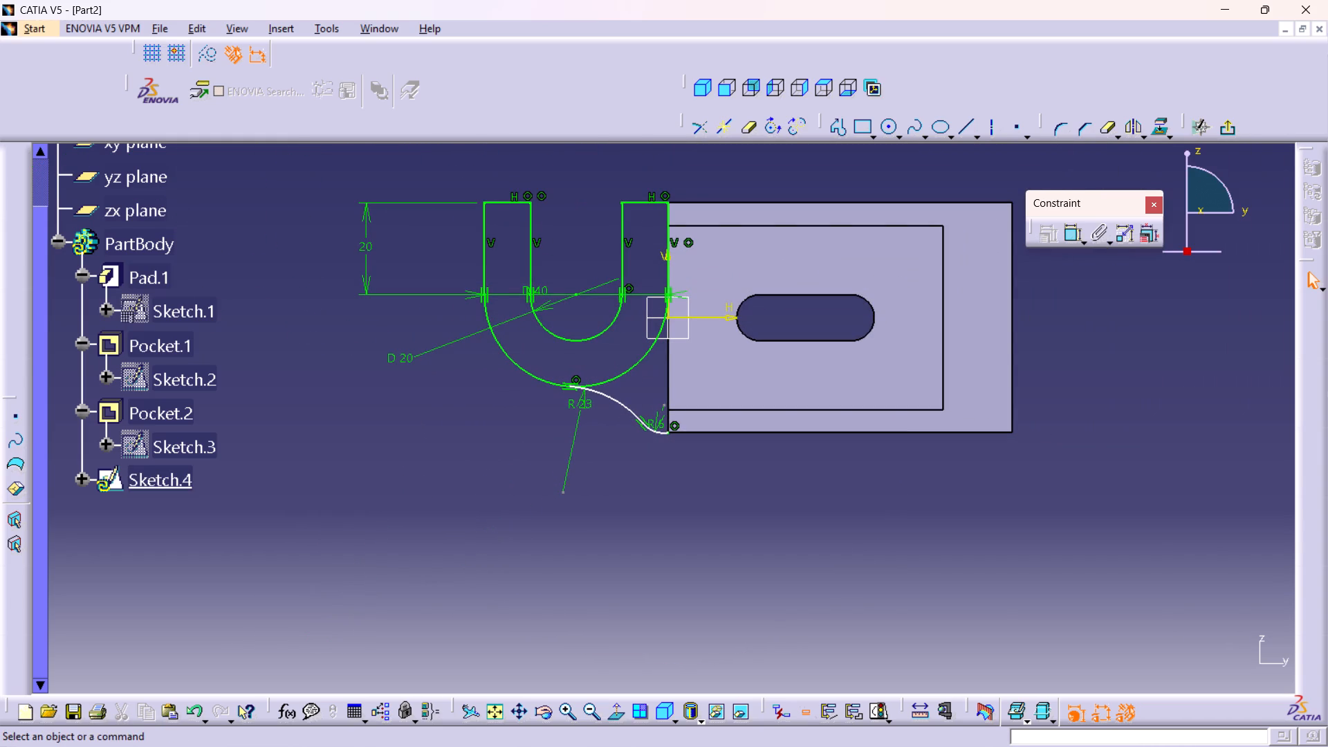
click(1104, 130)
drag(1104, 129, 1103, 137)
click(645, 360)
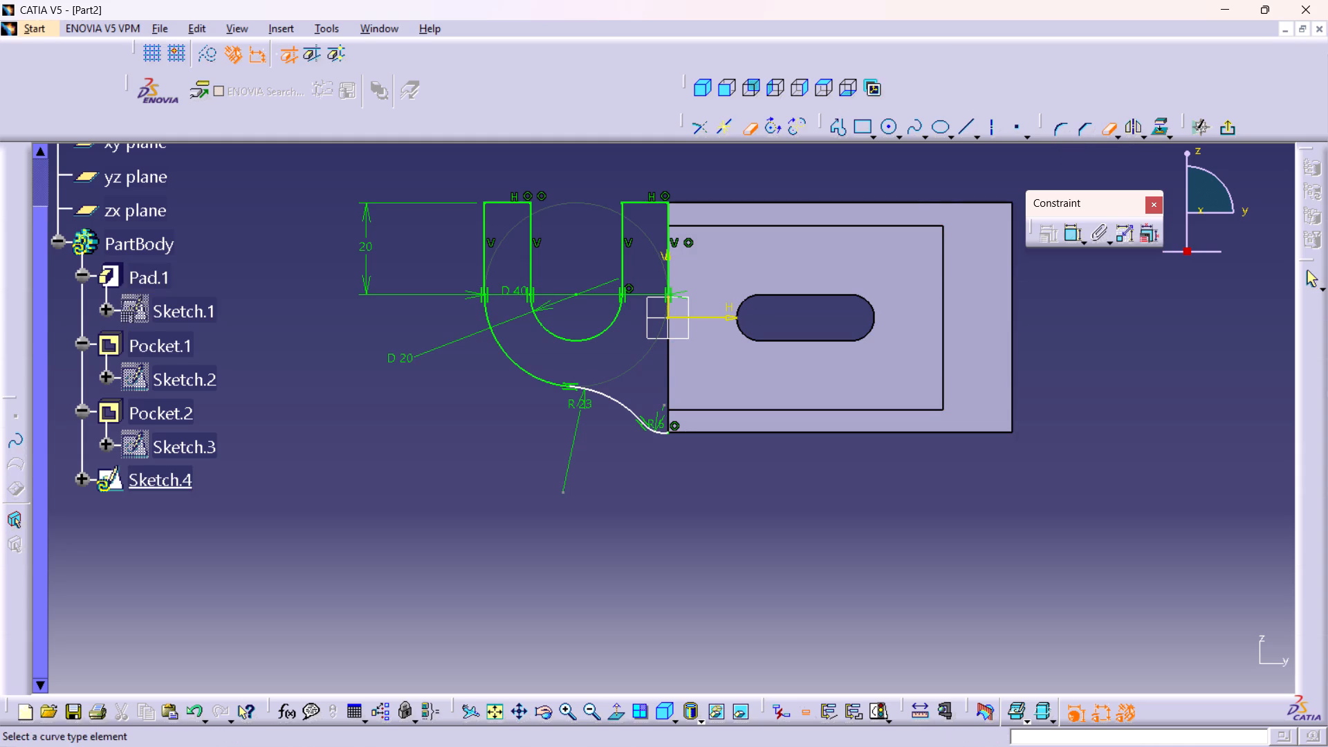
Dimension the vertical distance between the sketch's horizontal axis and the R23 arc.
double_click(1078, 230)
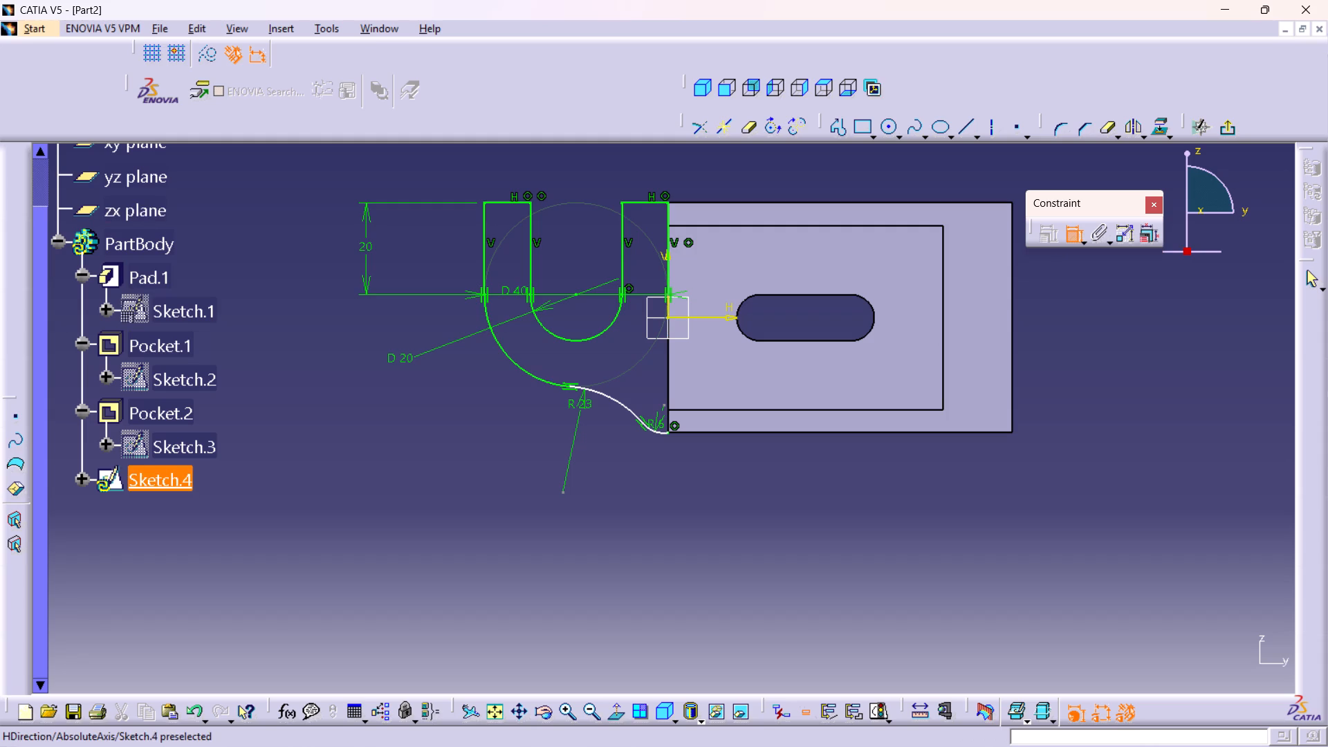
click(704, 318)
click(619, 400)
click(638, 374)
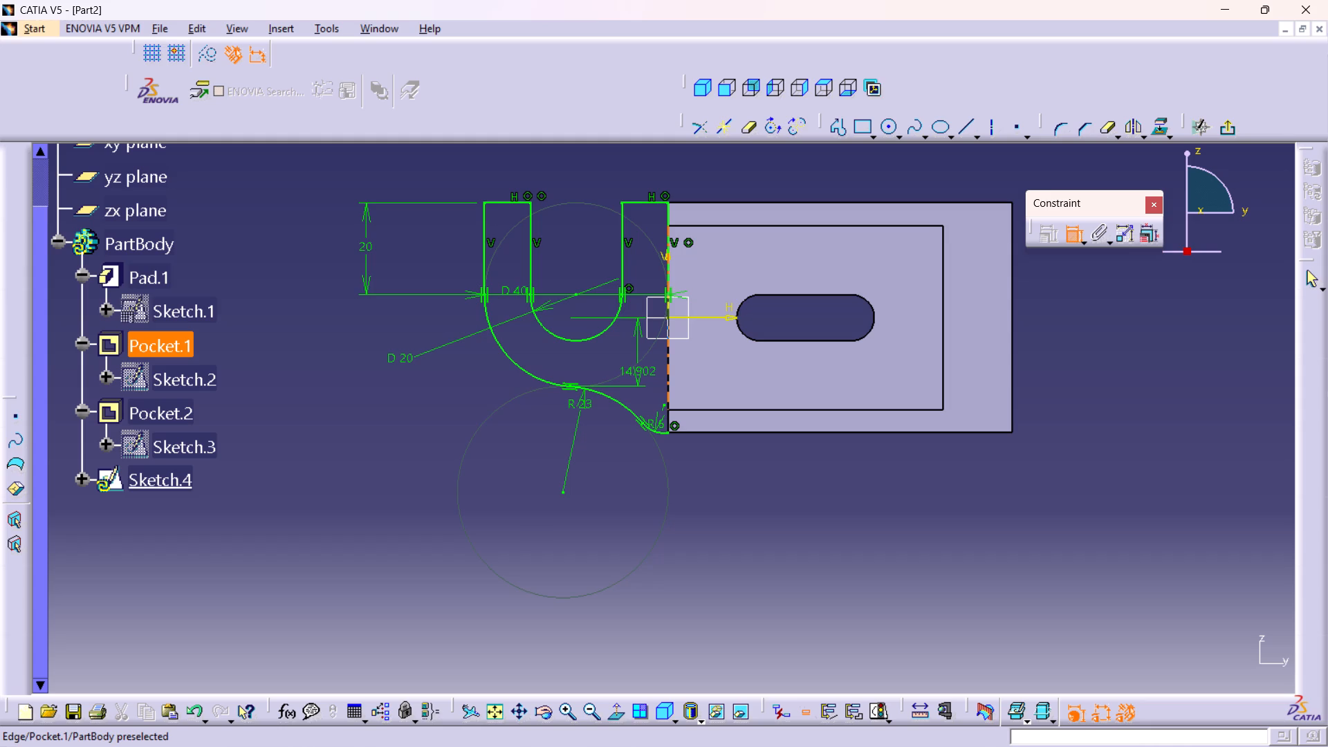
click(1078, 237)
click(1100, 258)
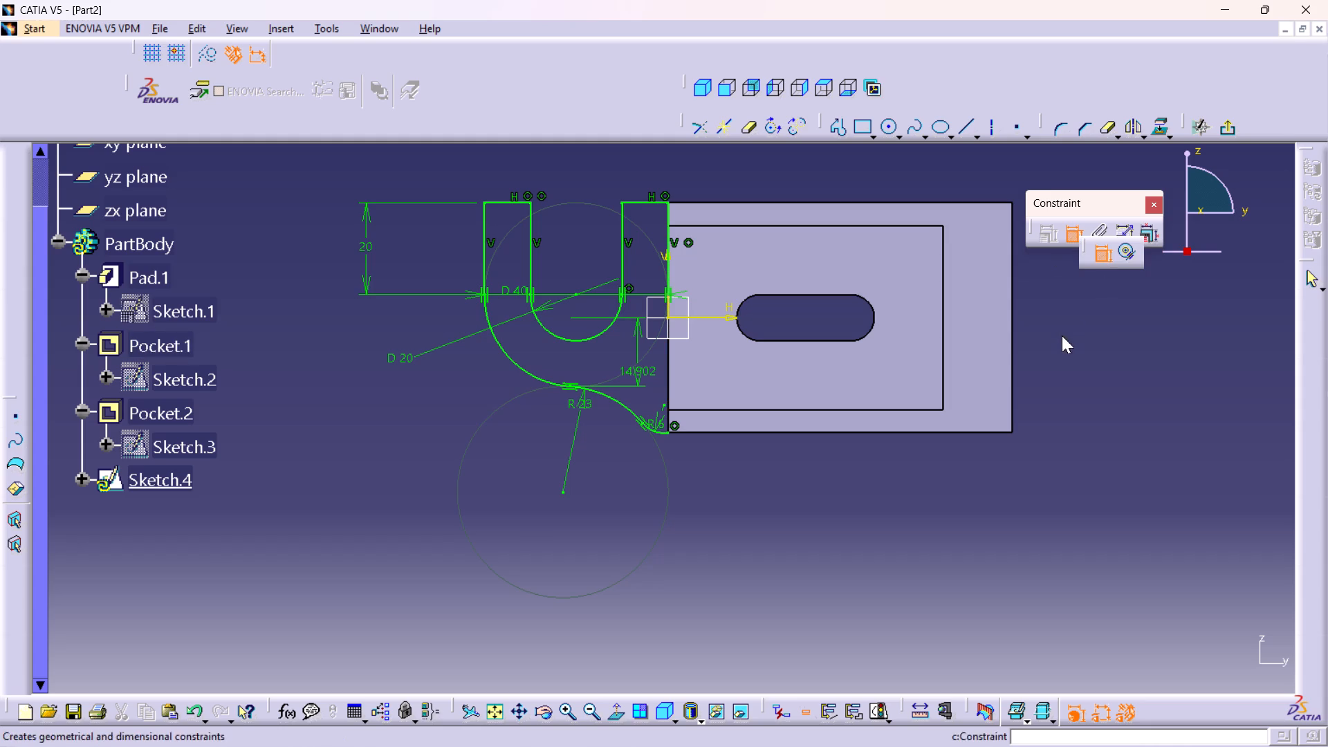
click(1059, 341)
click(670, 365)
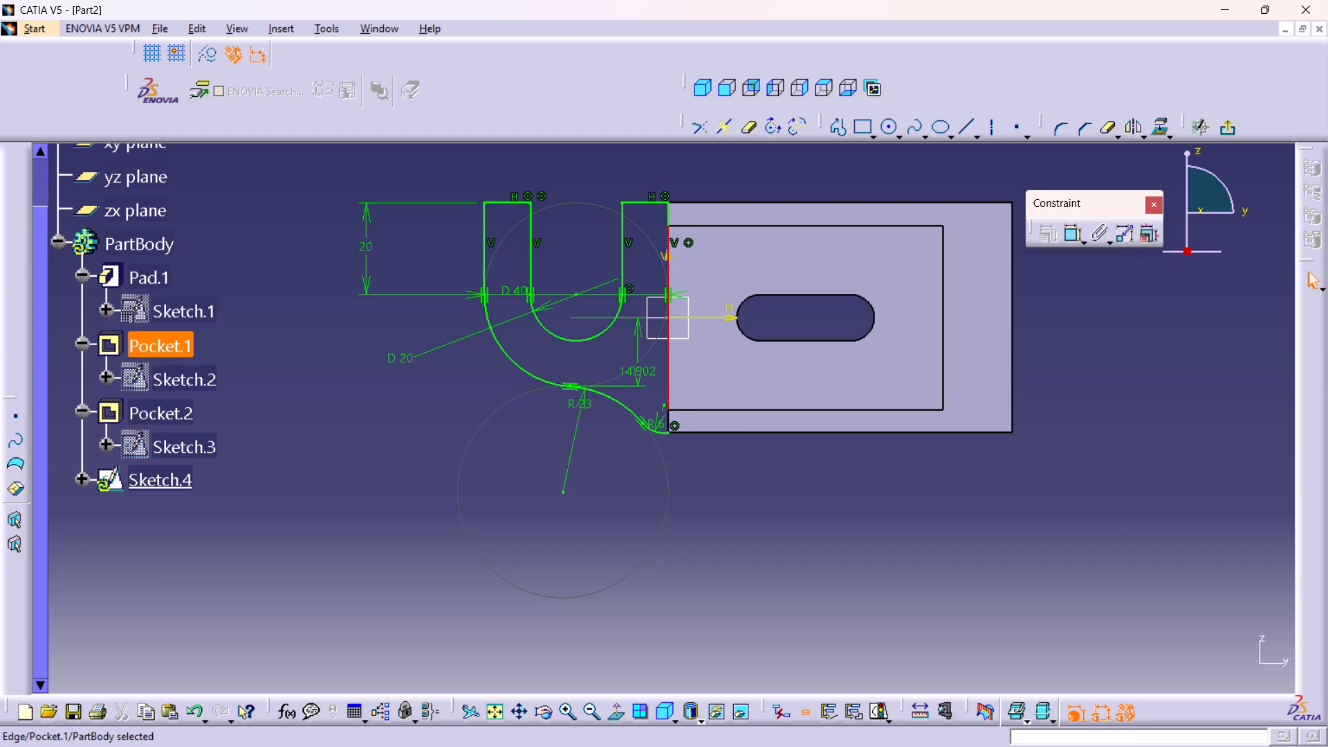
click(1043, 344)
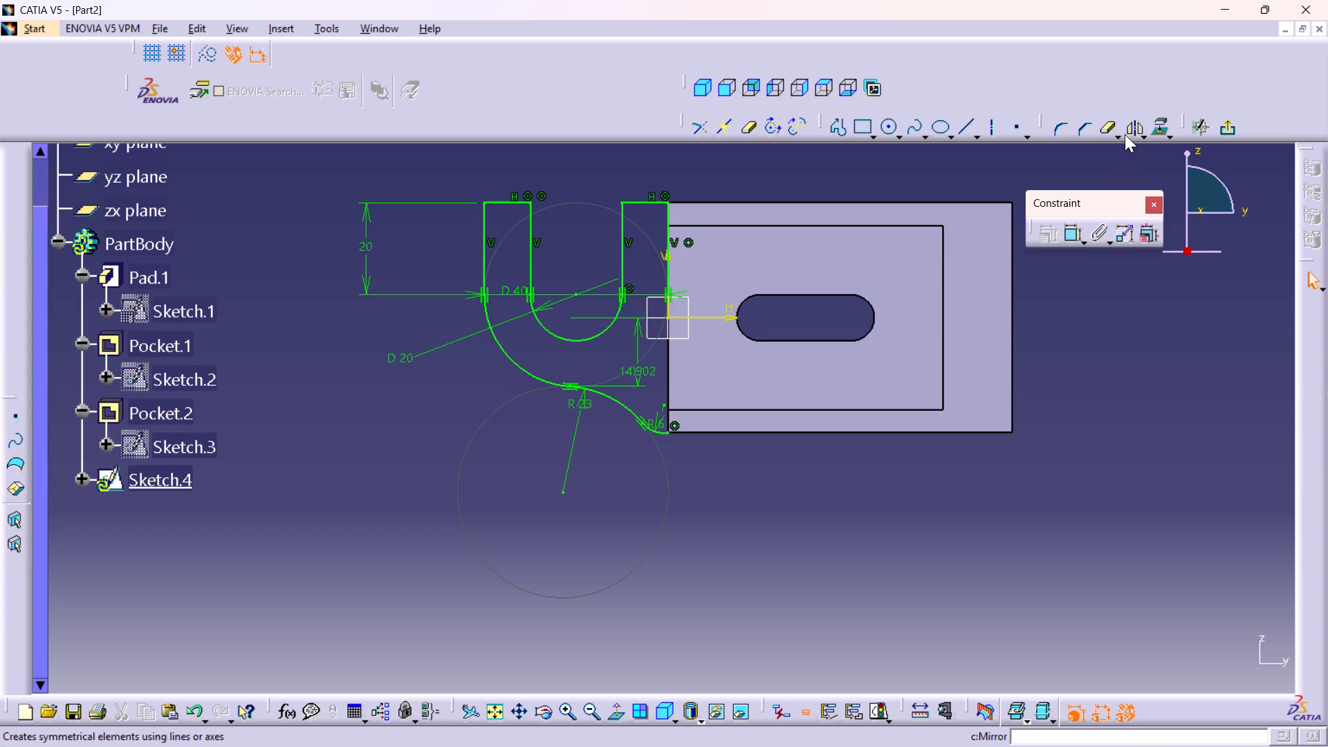
Quick Trim away the U profile's vertical line that lies along the pad's side edge.
double_click(1107, 127)
click(672, 239)
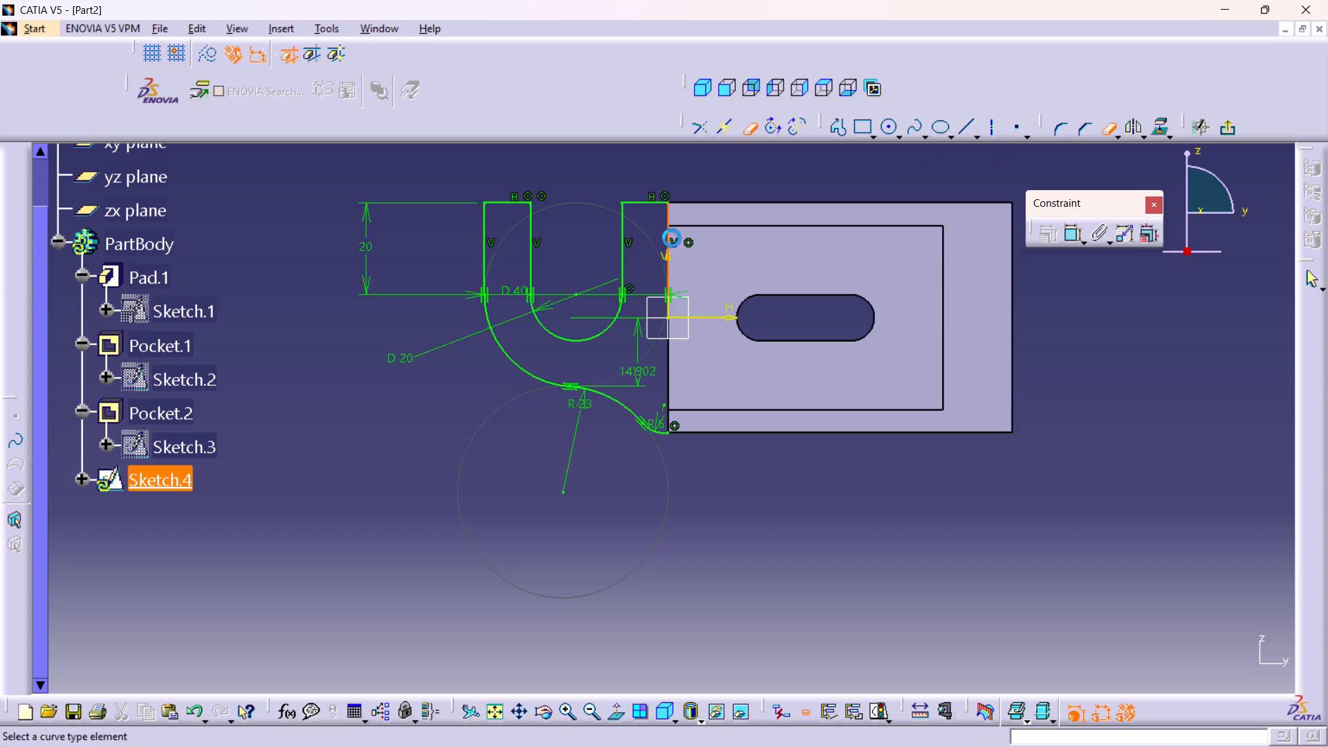
click(1071, 233)
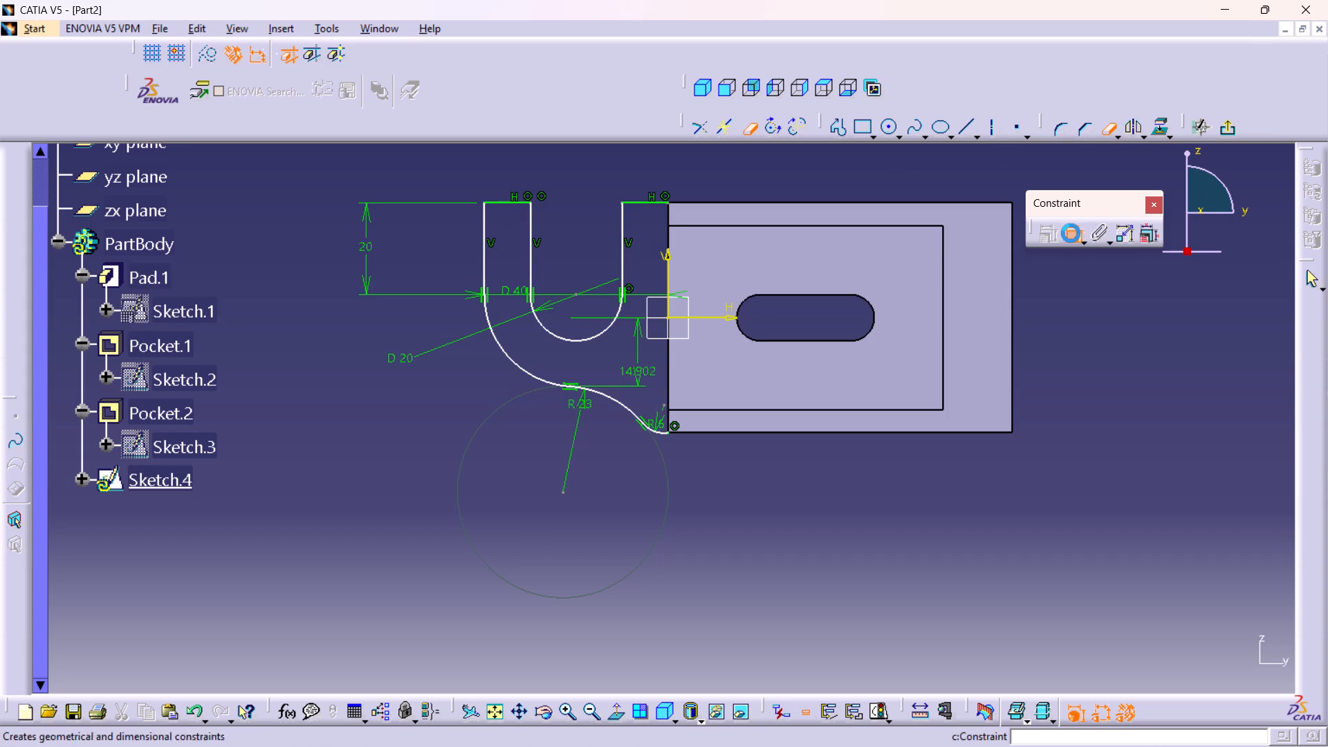
click(1070, 229)
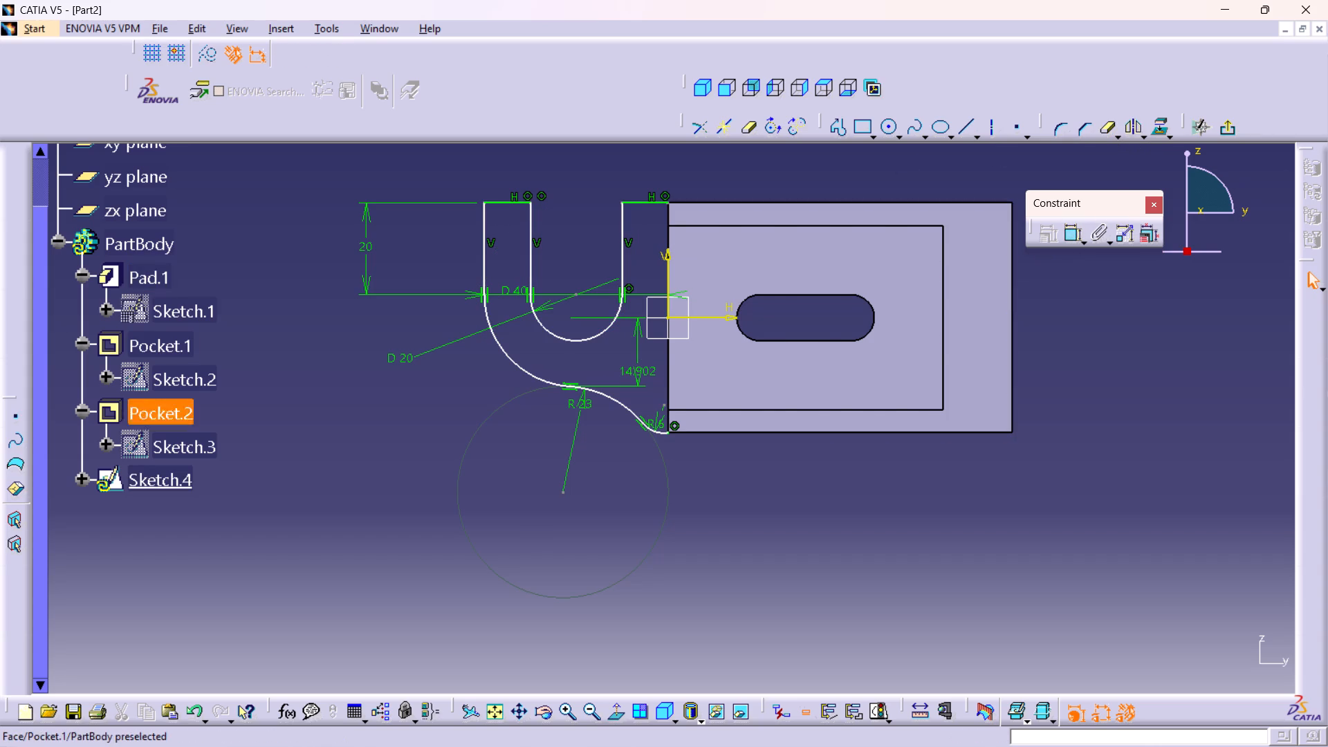
Project the pad's three collinear side edge segments next to the hook into the sketch to close the profile.
click(671, 365)
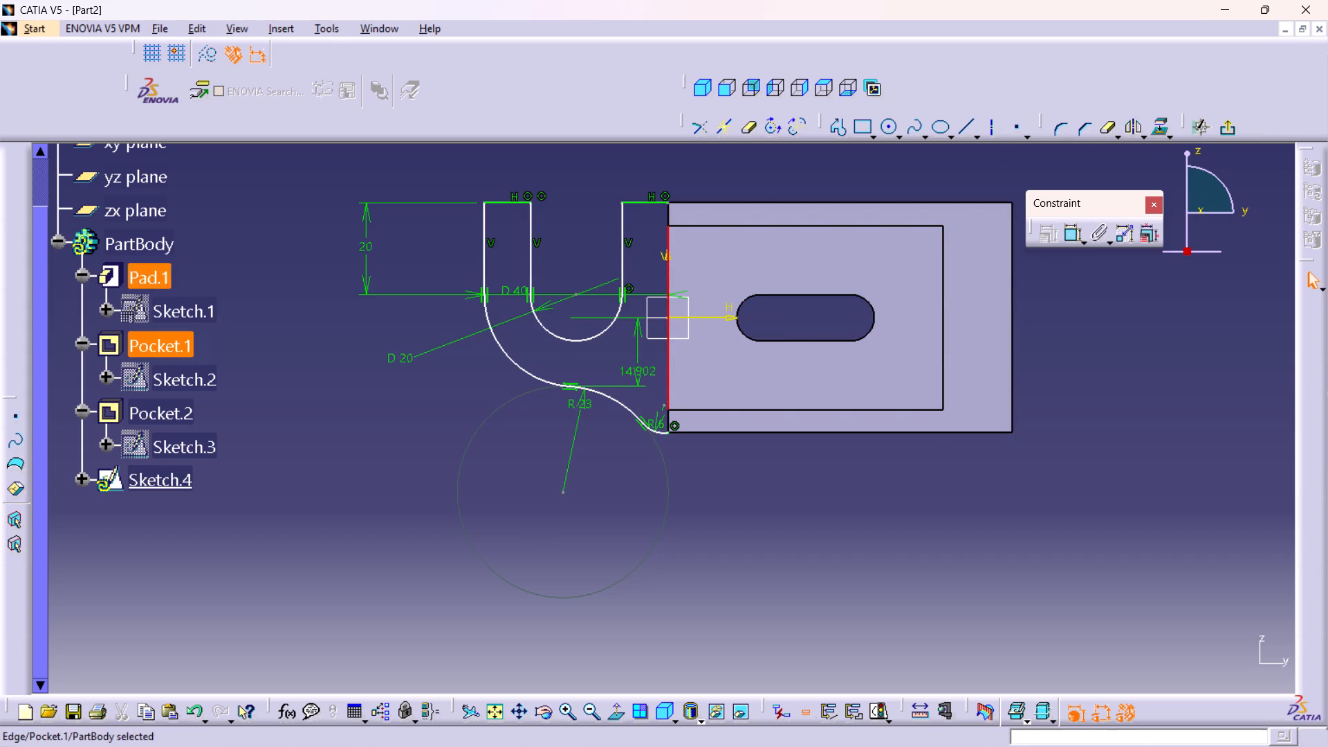
click(670, 216)
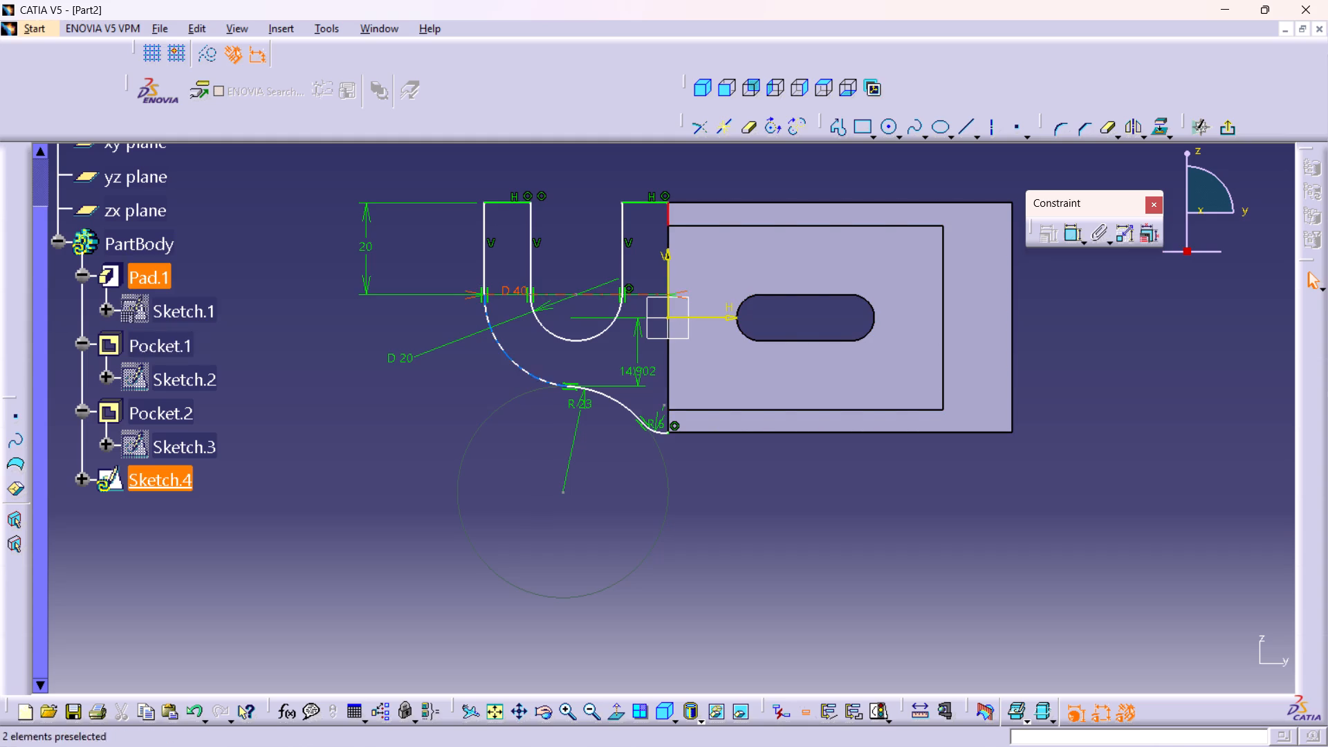
ctrl+click(667, 369)
ctrl+middle_drag(659, 444, 645, 218)
ctrl+right_click(659, 444)
ctrl+click(687, 417)
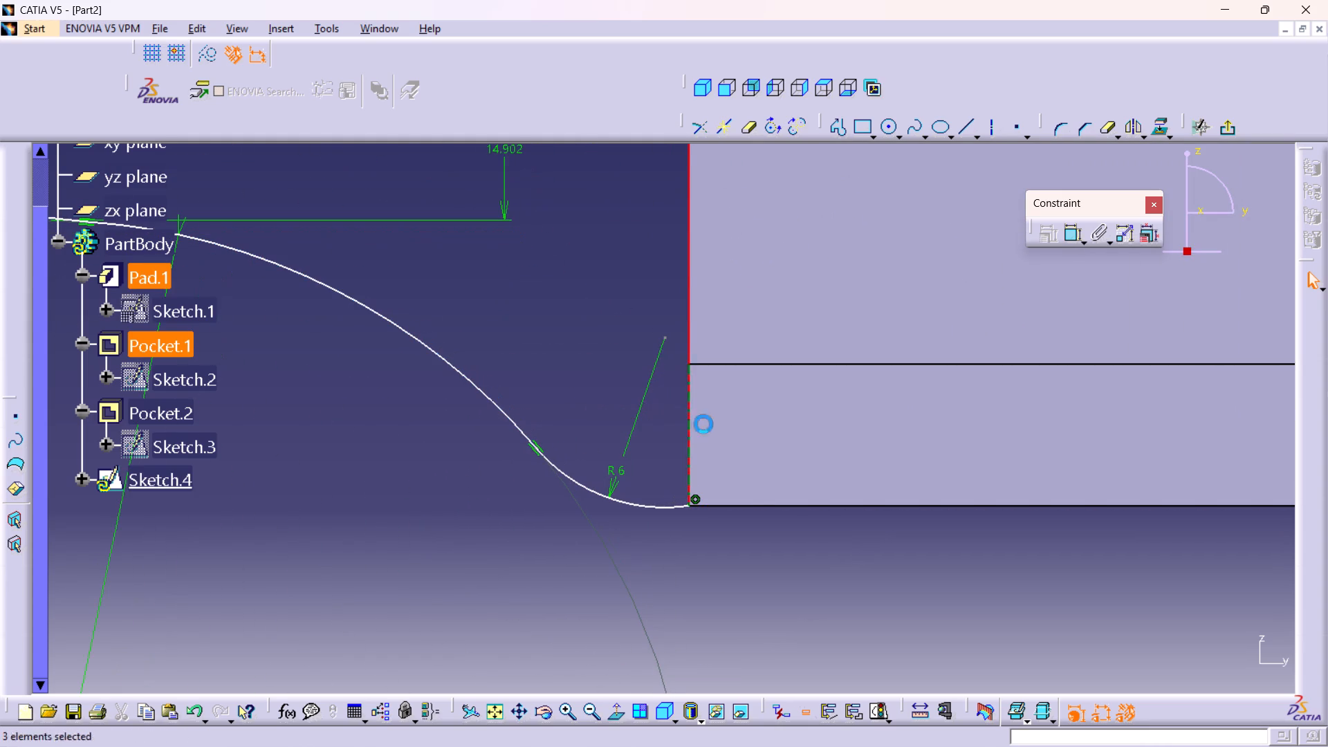
click(1159, 124)
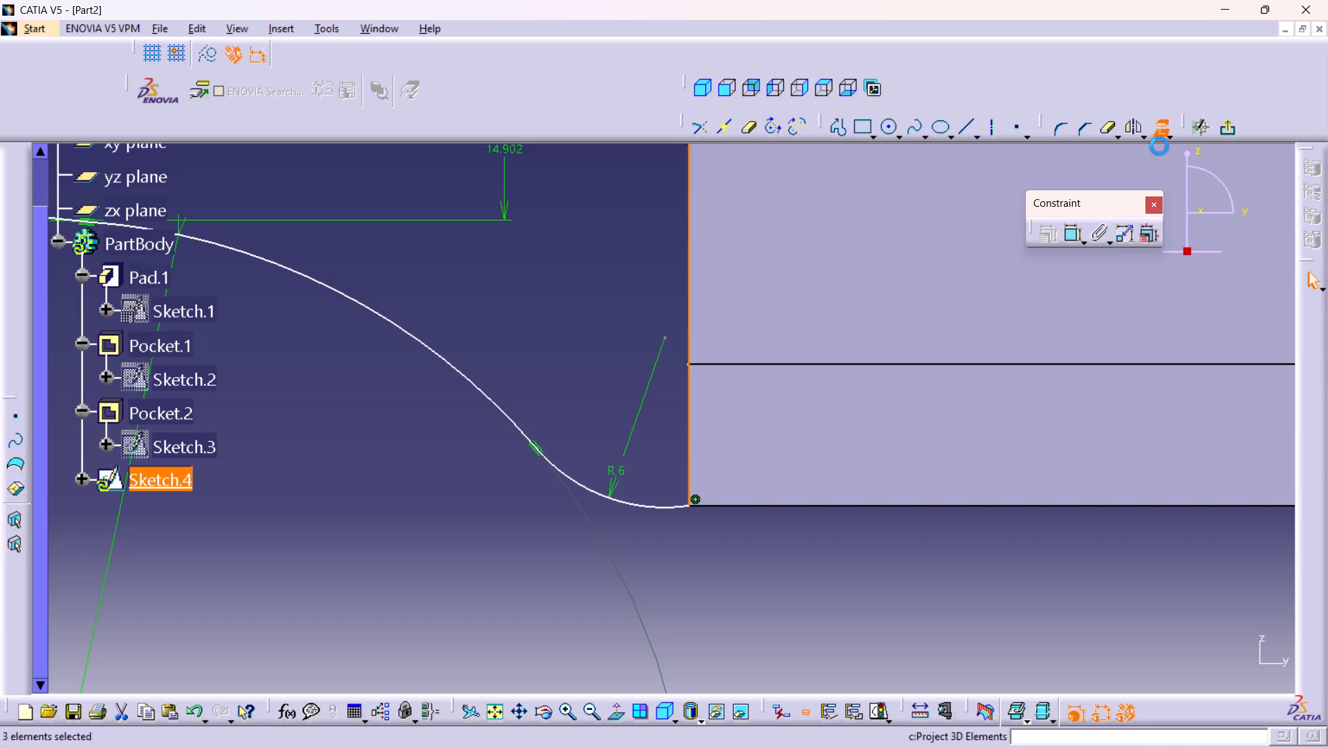
click(756, 616)
Dimension the horizontal distance between the inner line of the U's leg beside the pad and the projected pad edge.
middle_drag(757, 582, 805, 681)
right_drag(757, 595, 757, 609)
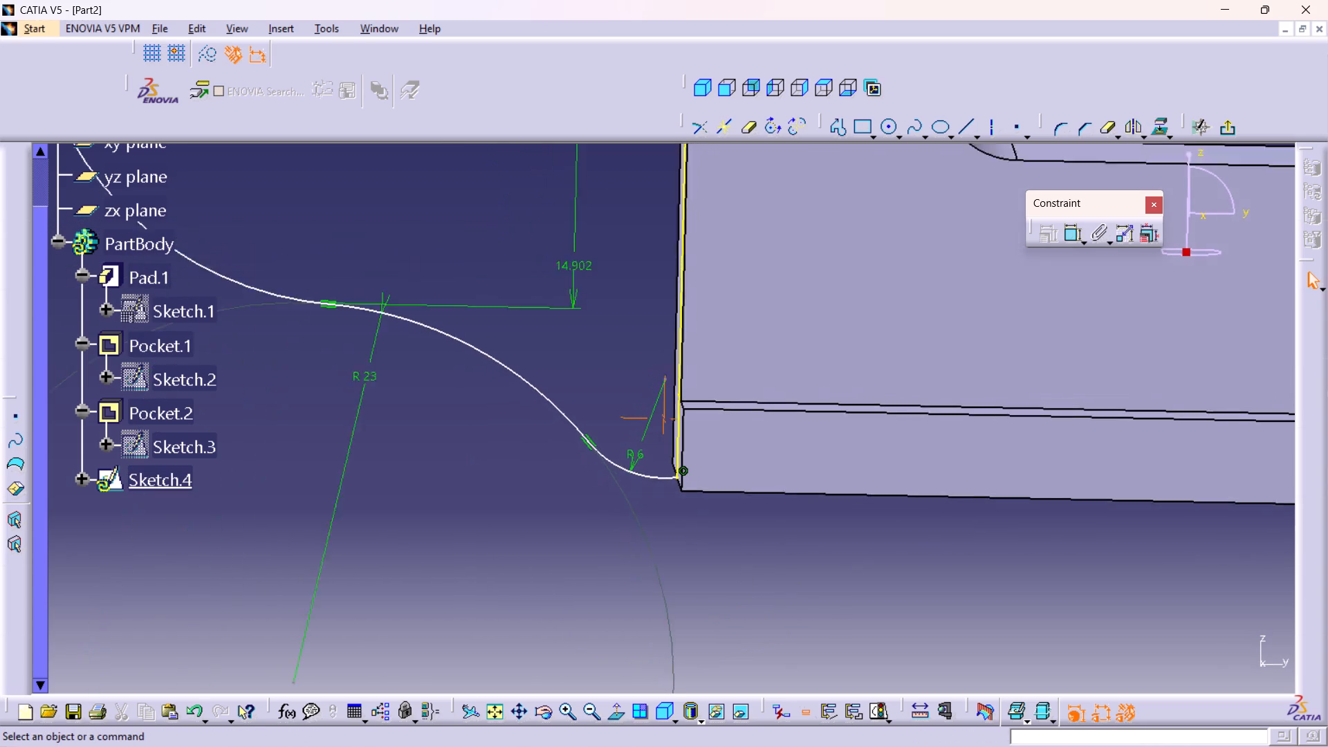
middle_drag(805, 681, 814, 696)
click(737, 568)
click(617, 713)
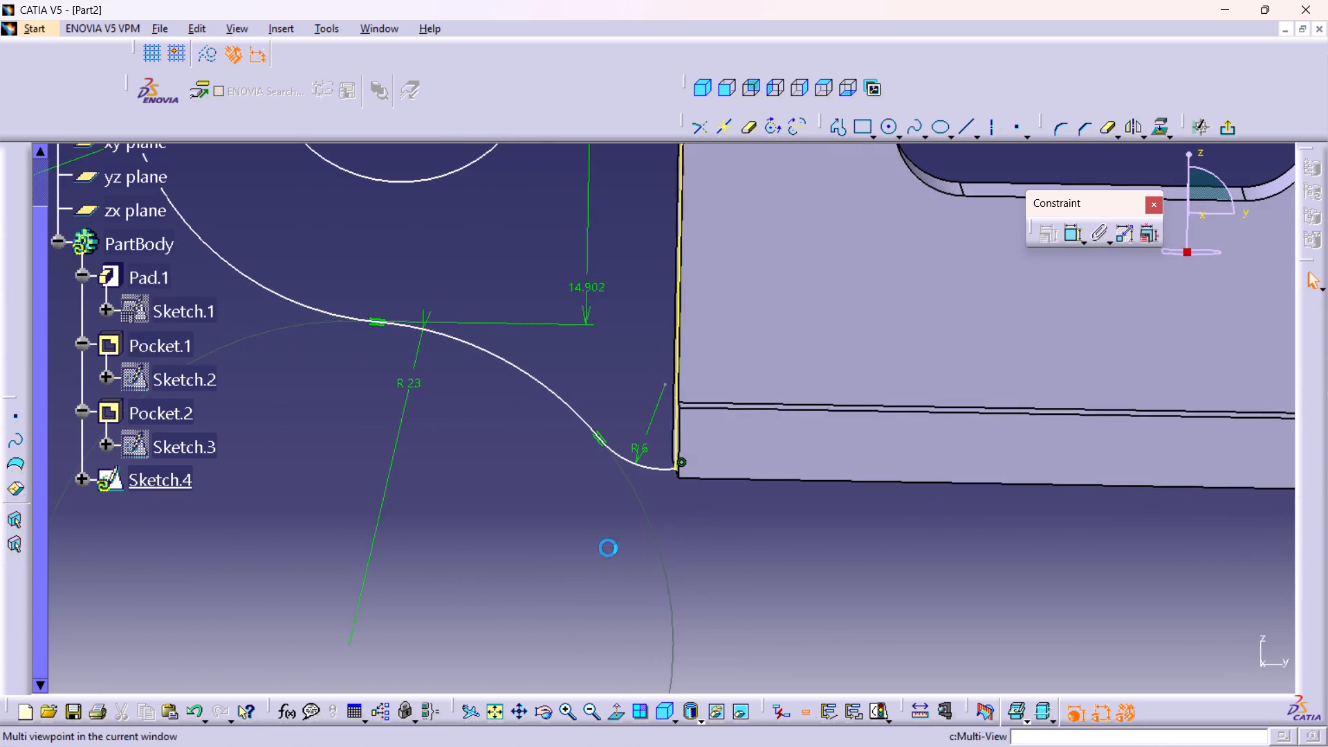
middle_drag(651, 382, 652, 486)
right_click(651, 382)
middle_drag(652, 344, 650, 463)
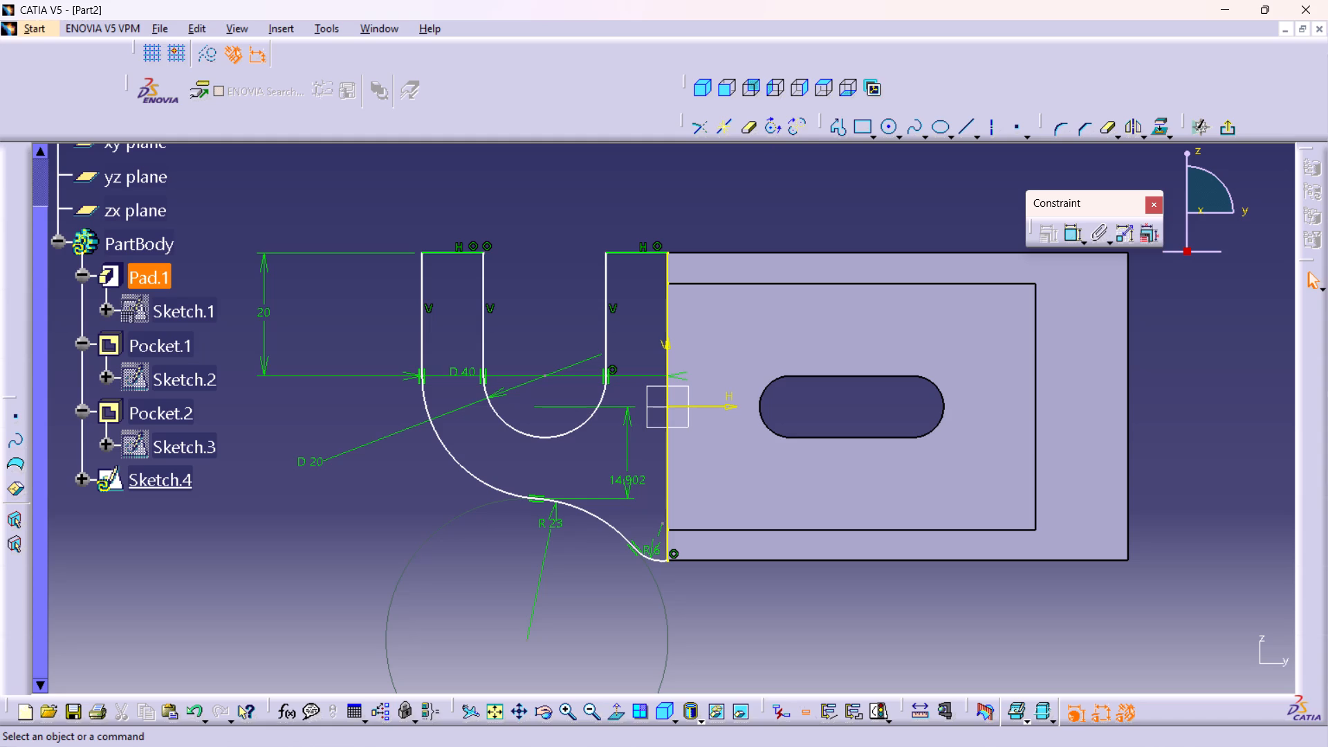
double_click(1072, 230)
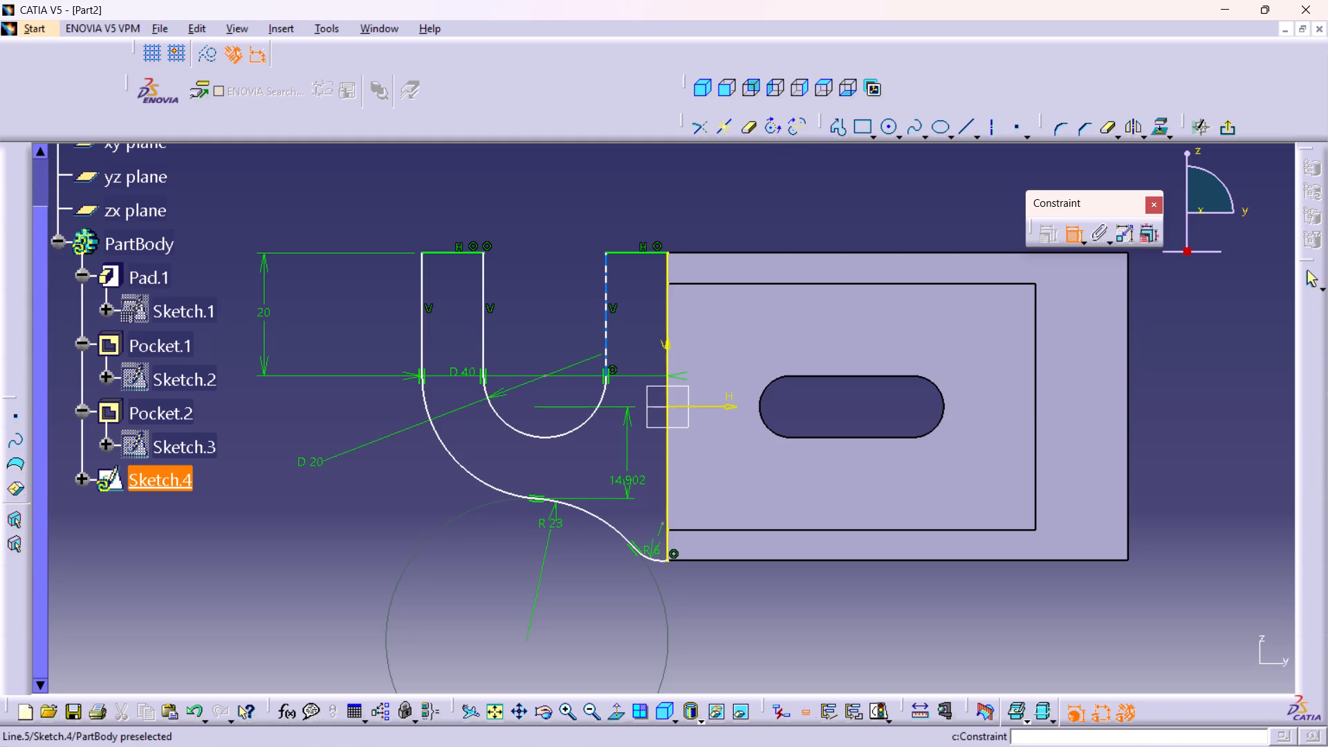
click(605, 315)
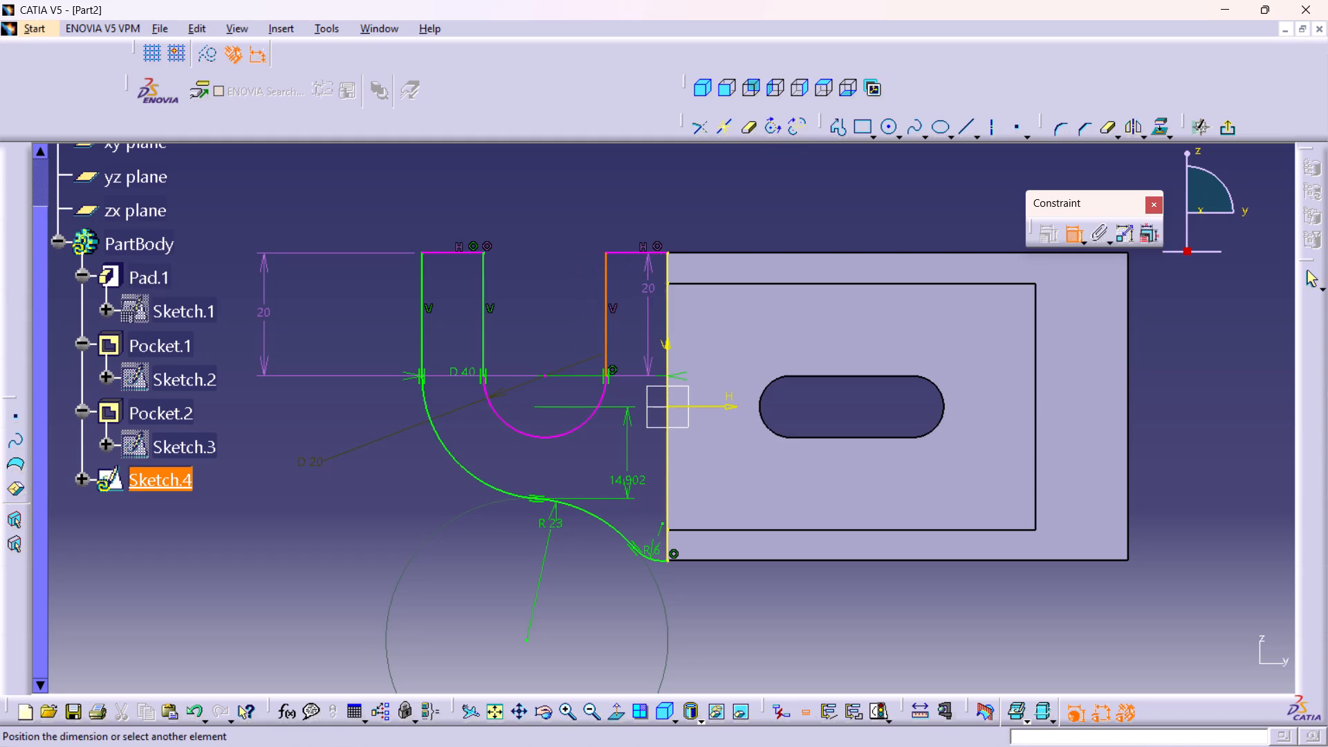
click(668, 288)
click(632, 192)
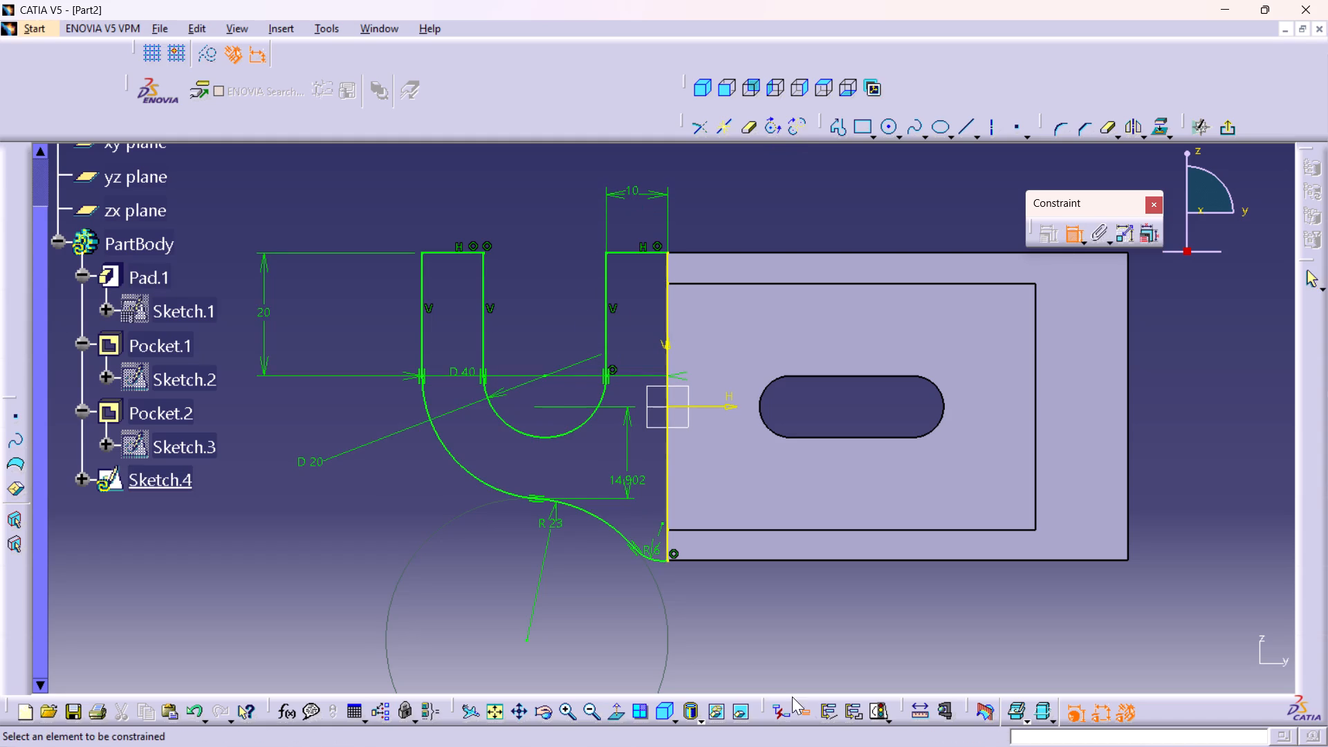
Exit the hook profile sketch and return to the 3D part.
middle_drag(772, 643, 775, 672)
right_click(772, 643)
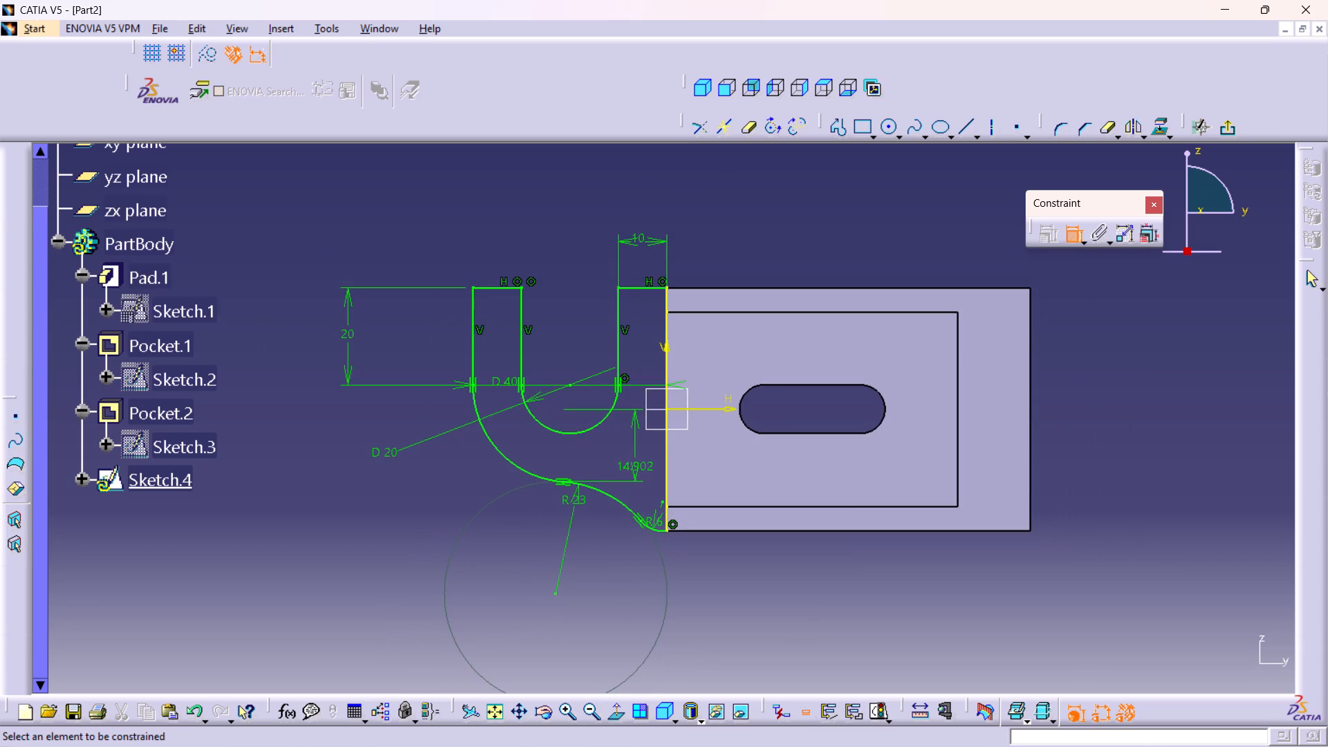
click(1226, 129)
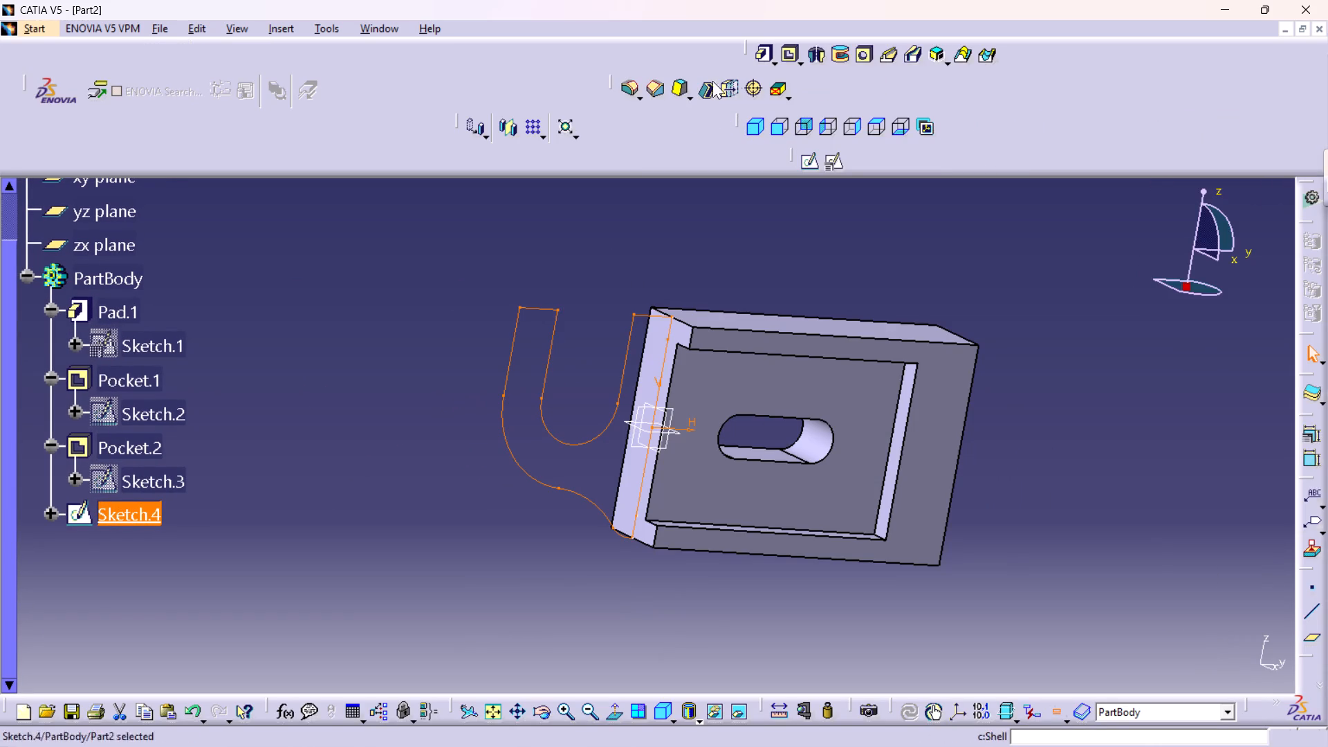
Pad the closed hook profile sketch with mirrored extent and a length of 38/2 mm.
click(766, 54)
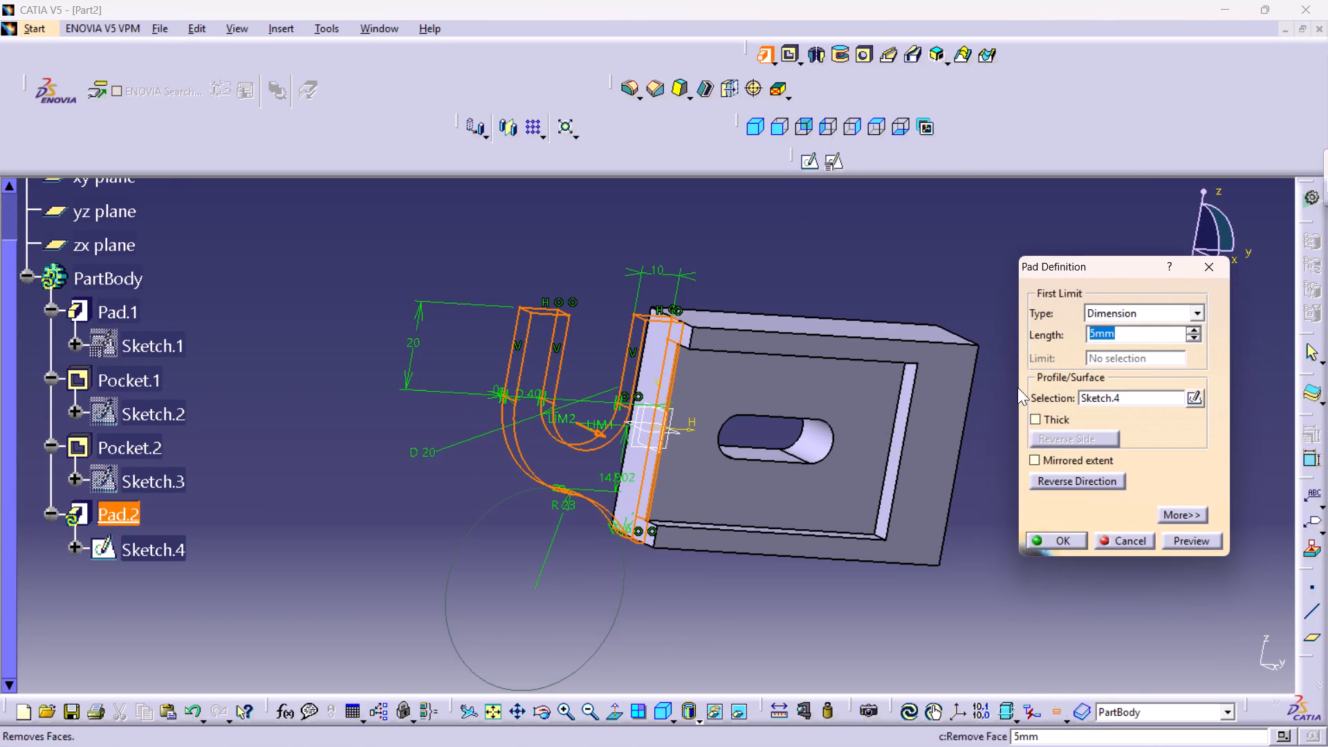
click(1051, 461)
double_click(1129, 332)
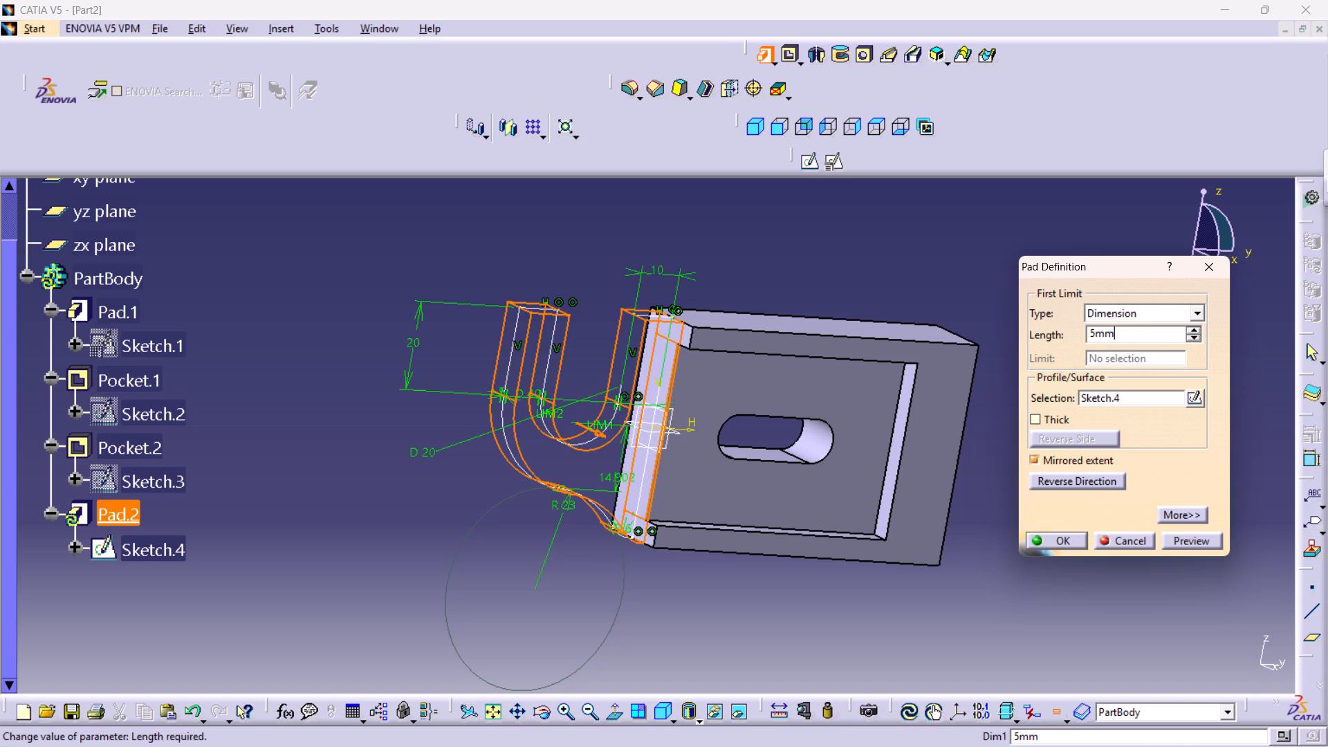
click(1126, 333)
text(38/2)
key(Return)
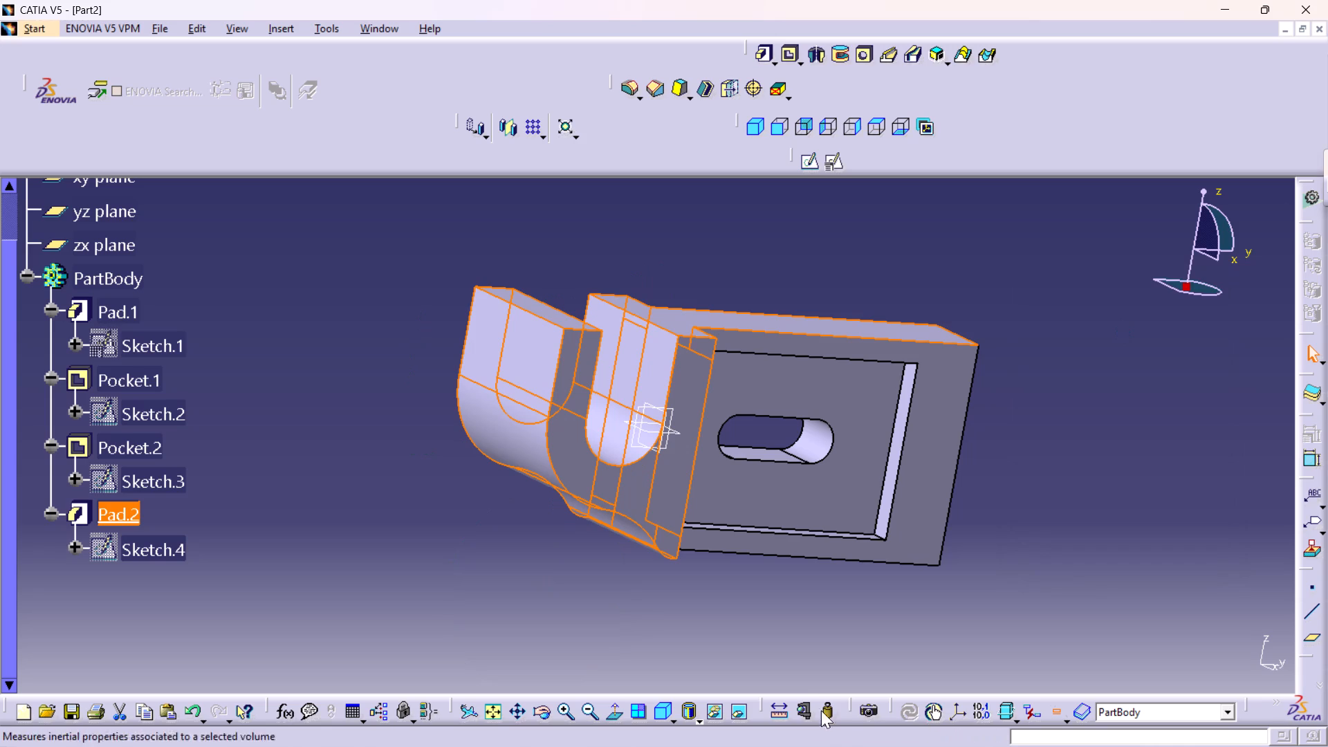
click(800, 620)
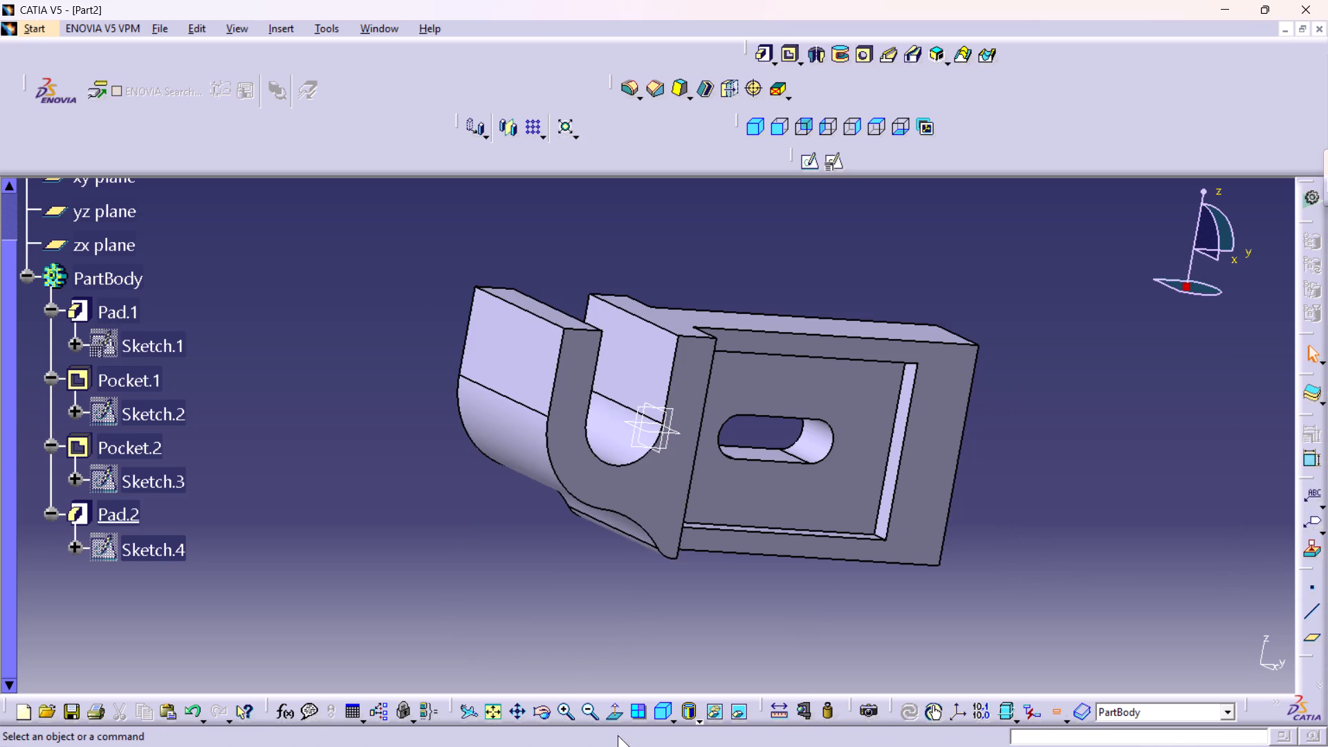
Switch to the isometric view and examine the complete part, including the hook, pocket and slot.
click(655, 711)
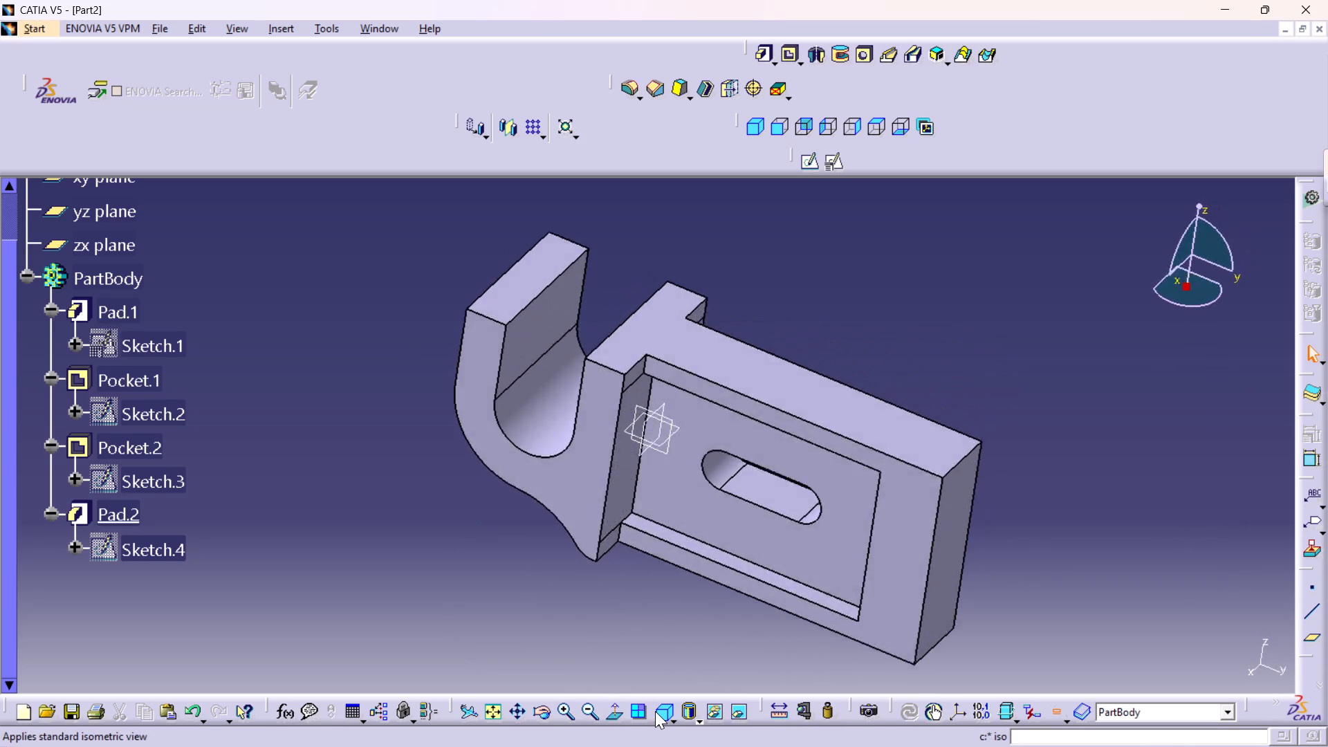
middle_drag(1033, 546, 1039, 591)
right_click(1033, 546)
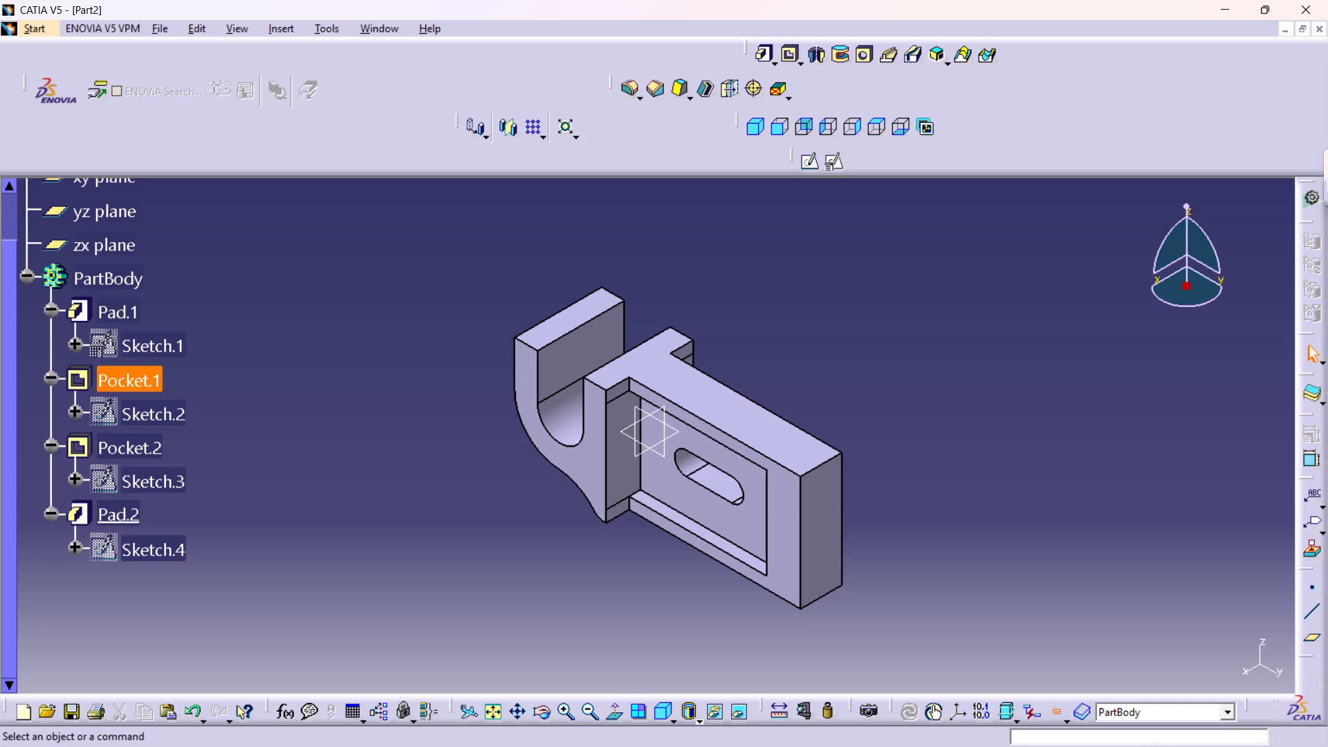
click(665, 702)
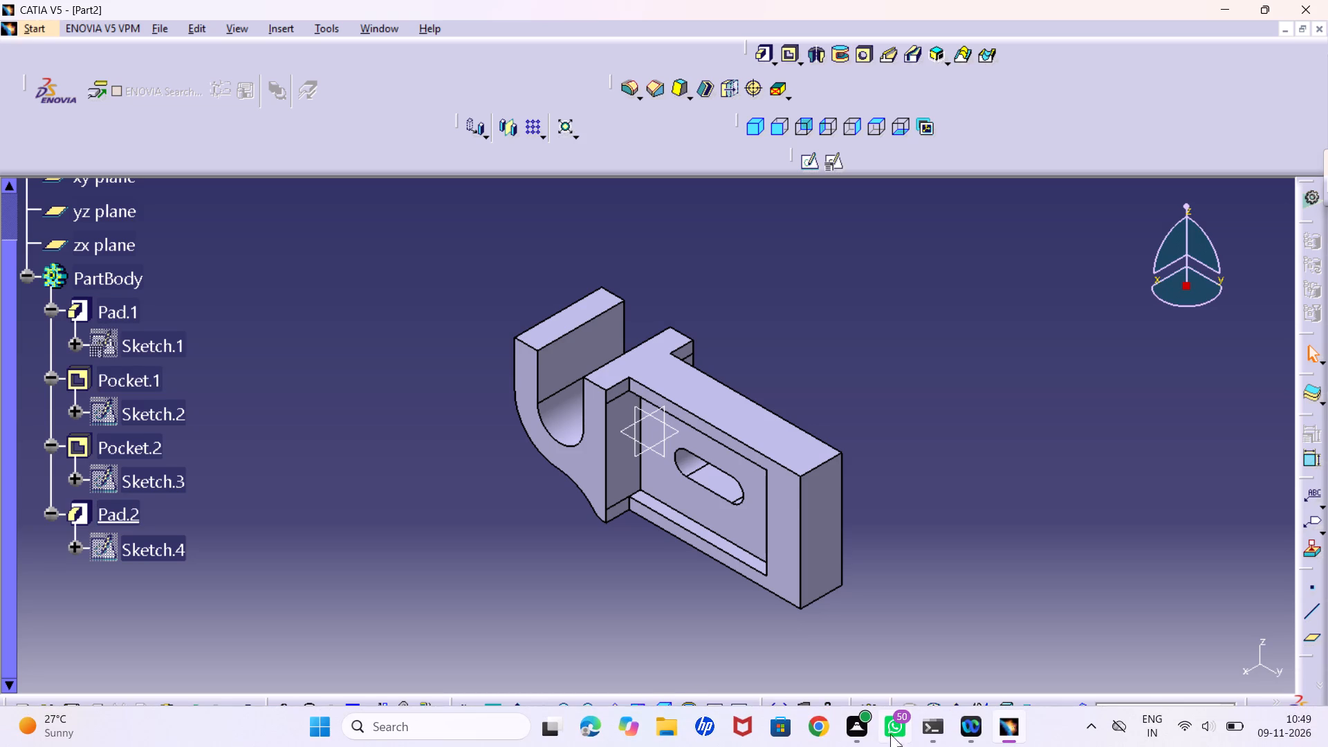
click(663, 708)
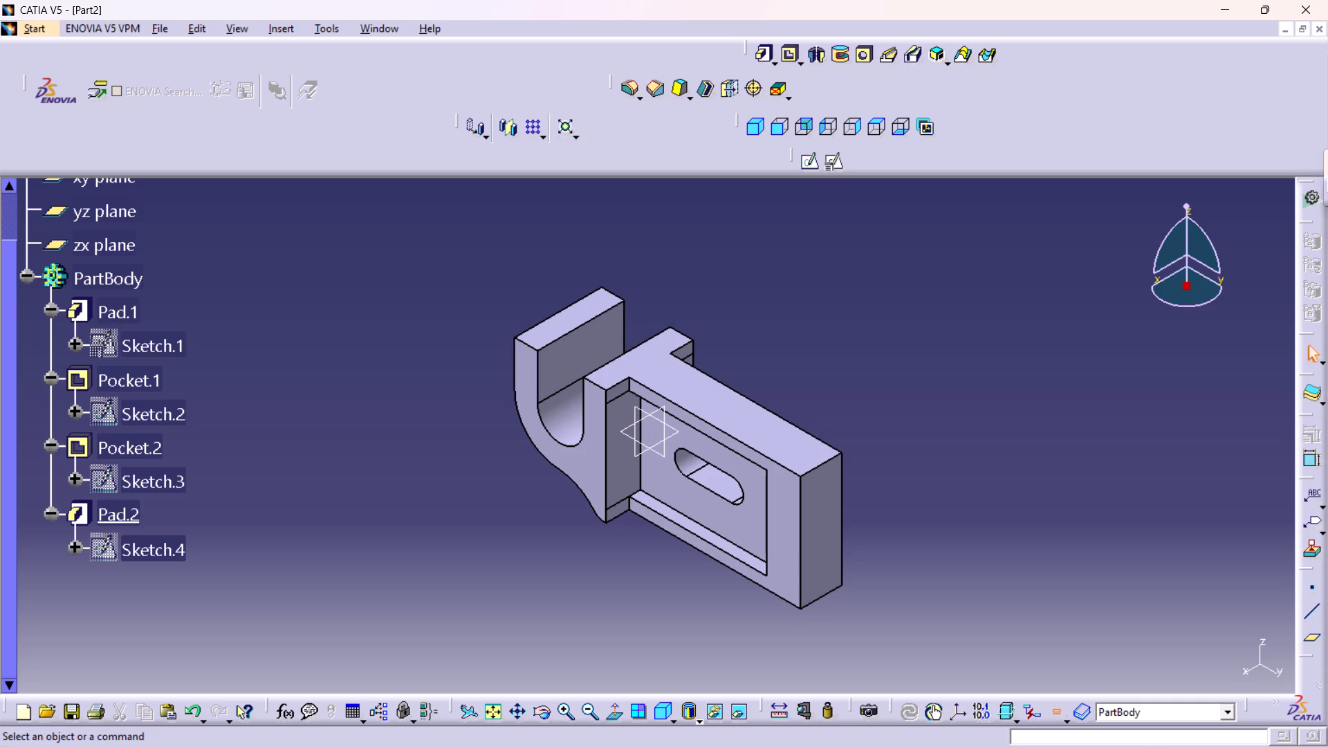
middle_drag(871, 508, 871, 508)
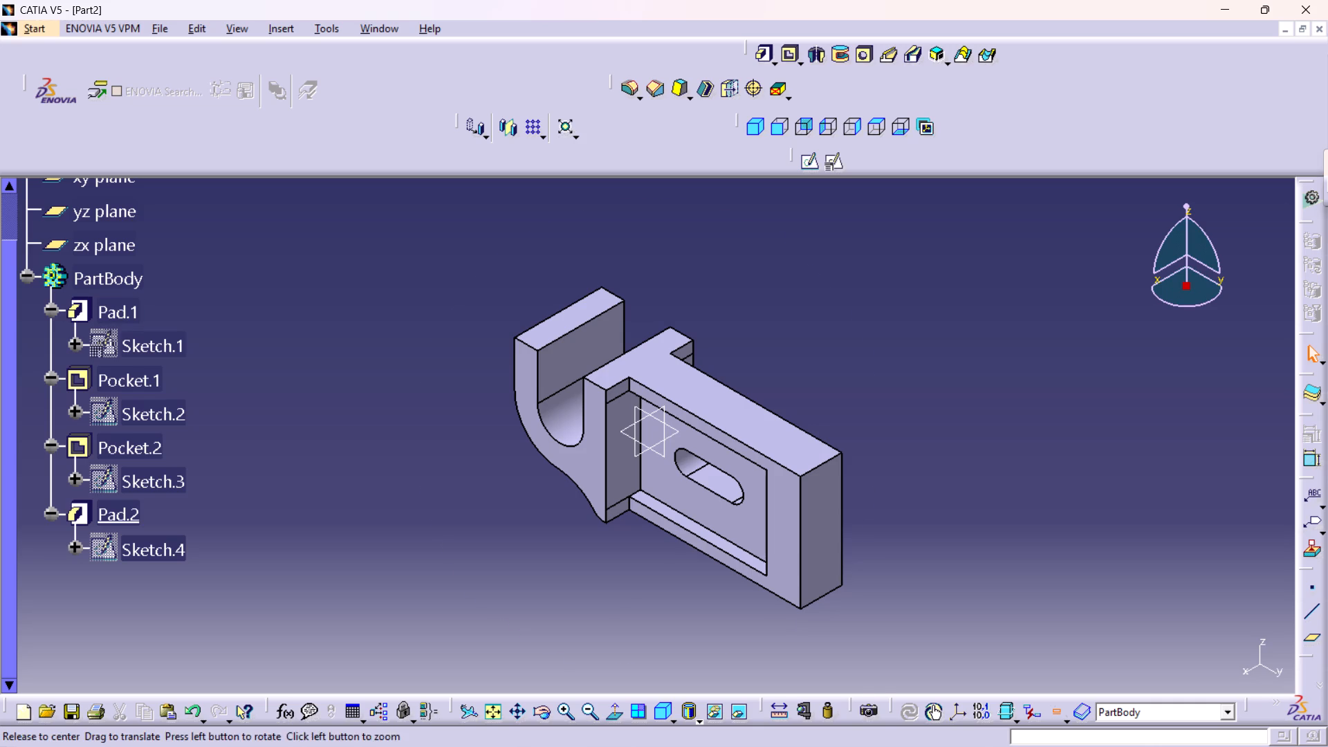
middle_drag(871, 508, 860, 454)
right_click(871, 508)
middle_drag(1020, 423, 1020, 436)
right_click(1020, 423)
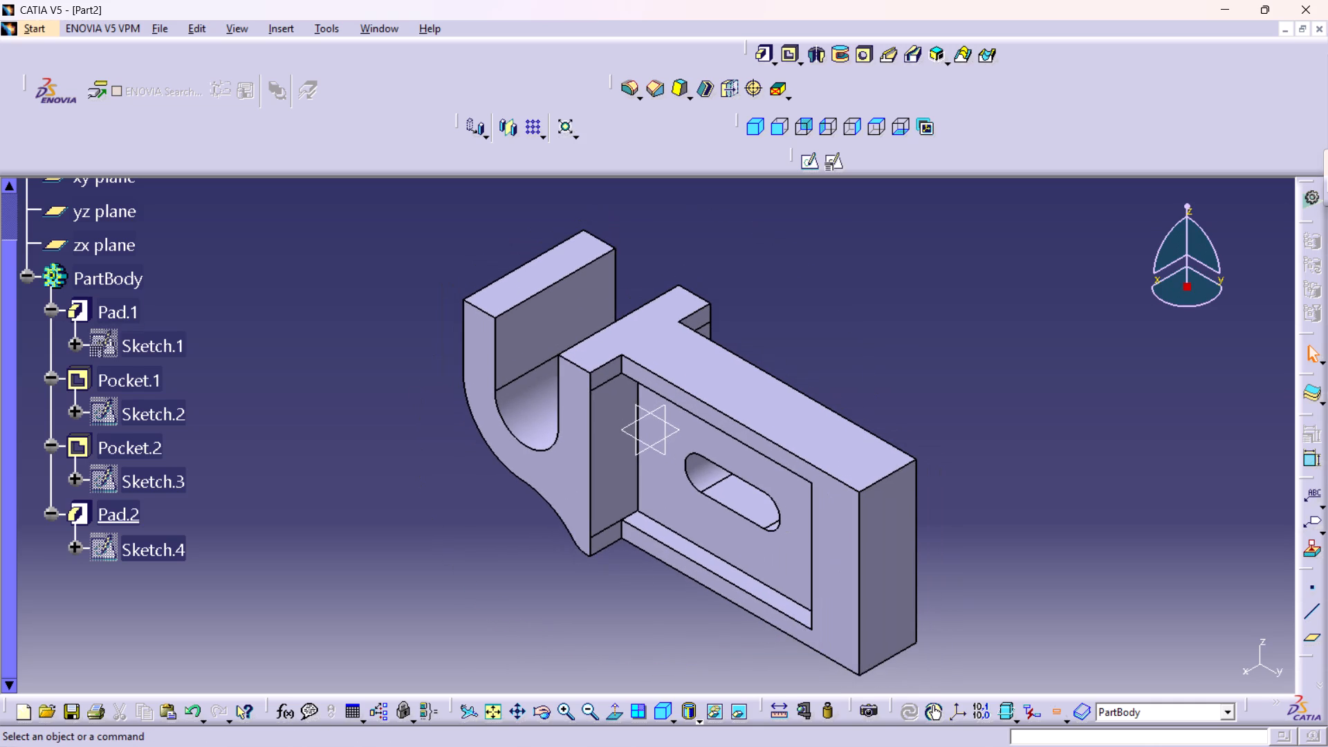
middle_drag(1020, 436, 1020, 439)
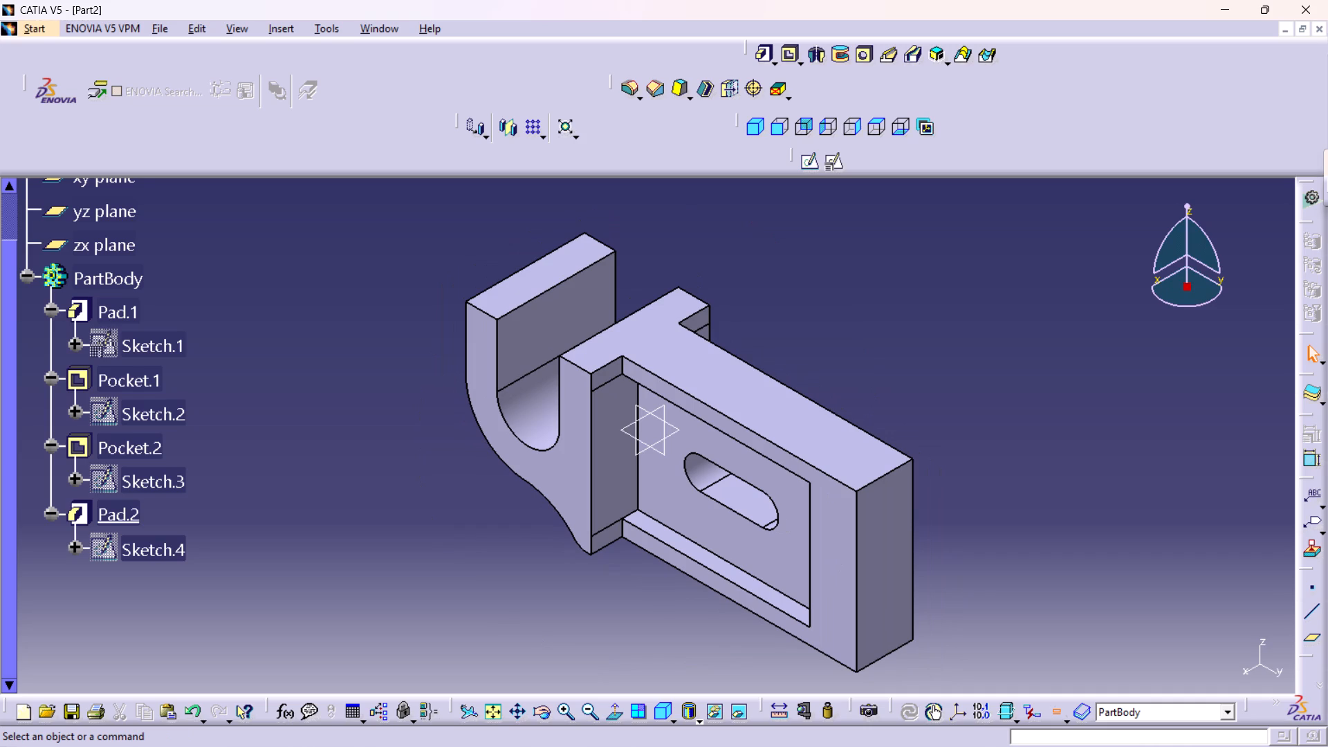
middle_drag(1000, 428, 990, 410)
scroll(1000, 428, up, 1)
right_click(1000, 428)
middle_drag(946, 398, 950, 418)
right_click(946, 398)
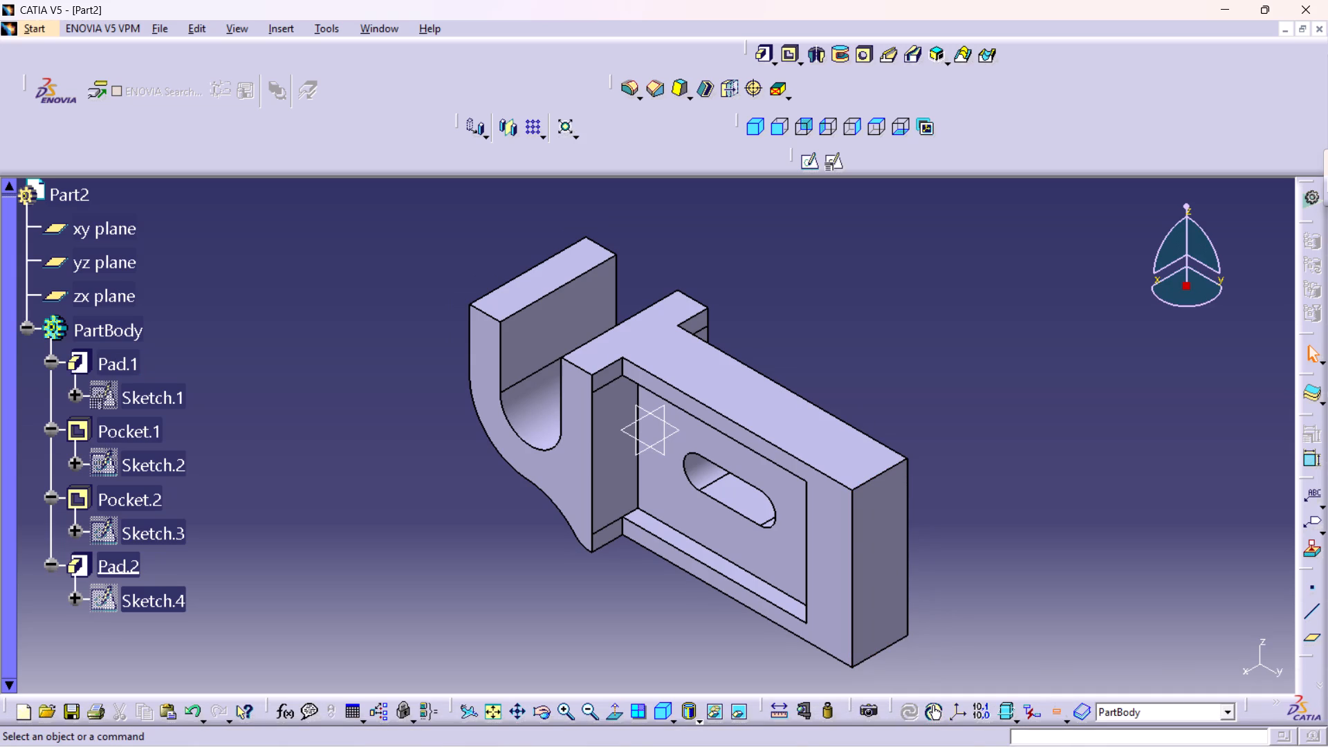
middle_drag(955, 465, 941, 433)
right_click(955, 465)
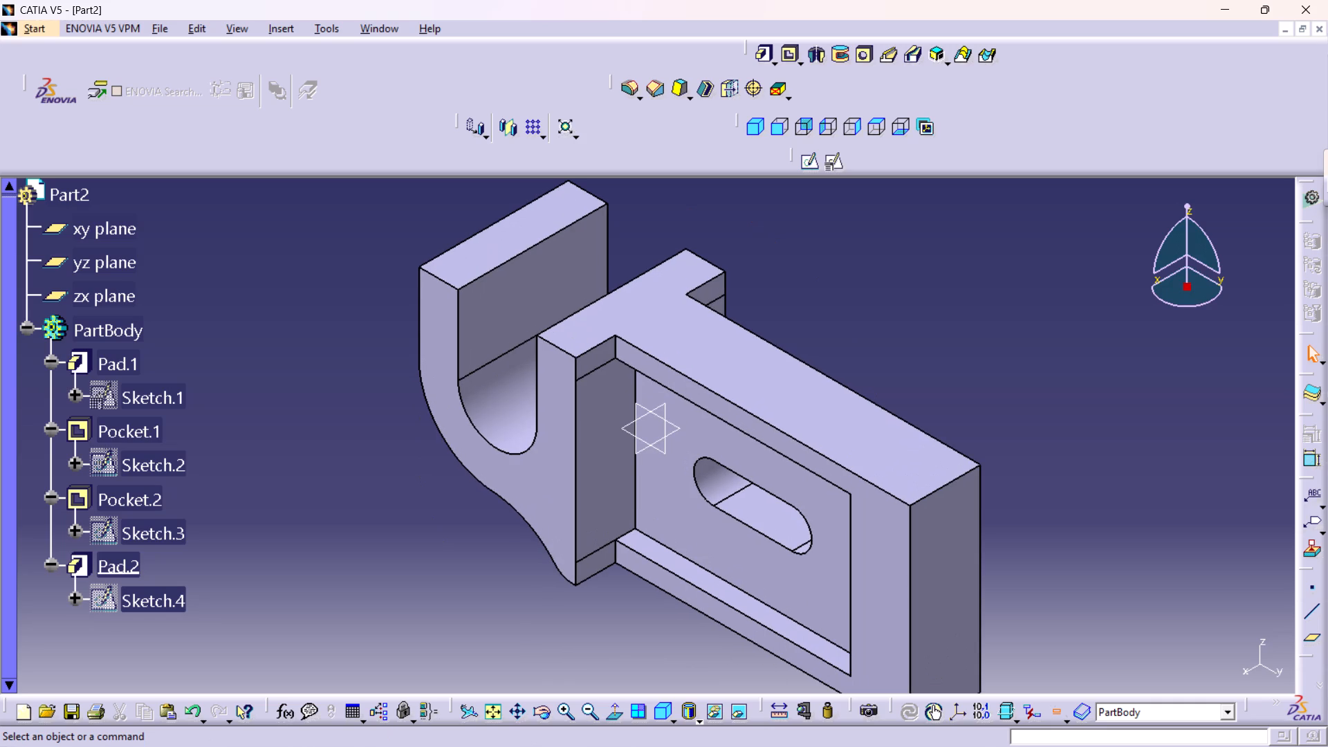
middle_drag(1017, 376, 1010, 412)
right_click(1017, 374)
middle_drag(1009, 411, 991, 421)
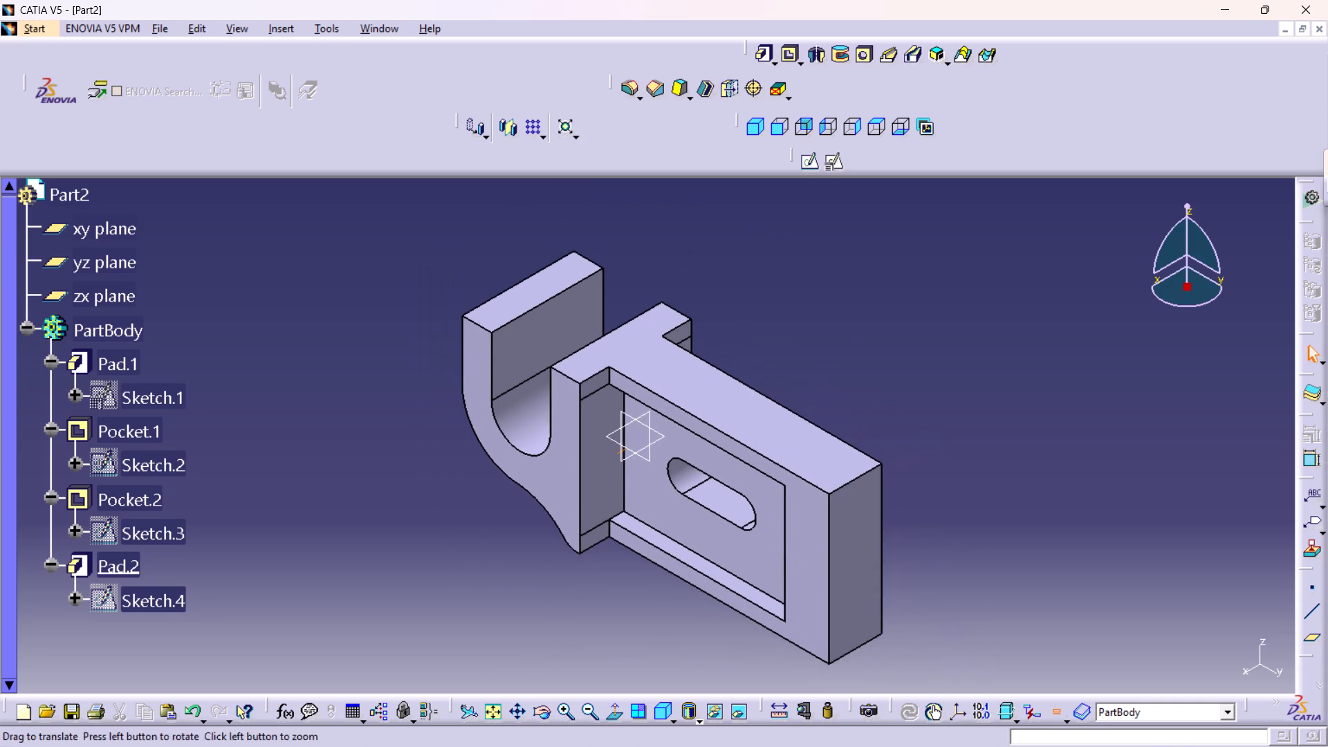
middle_drag(991, 421, 988, 423)
middle_drag(984, 430, 972, 405)
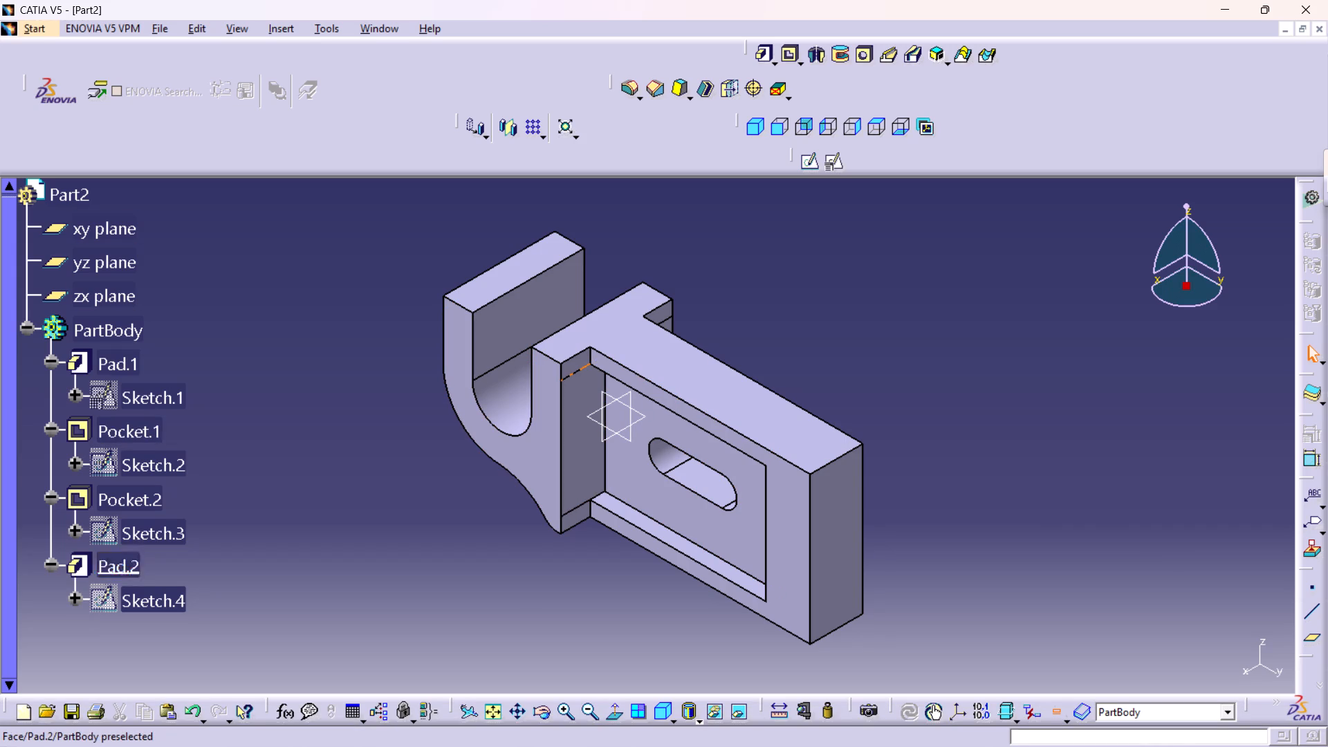
middle_drag(986, 412, 975, 379)
right_click(986, 412)
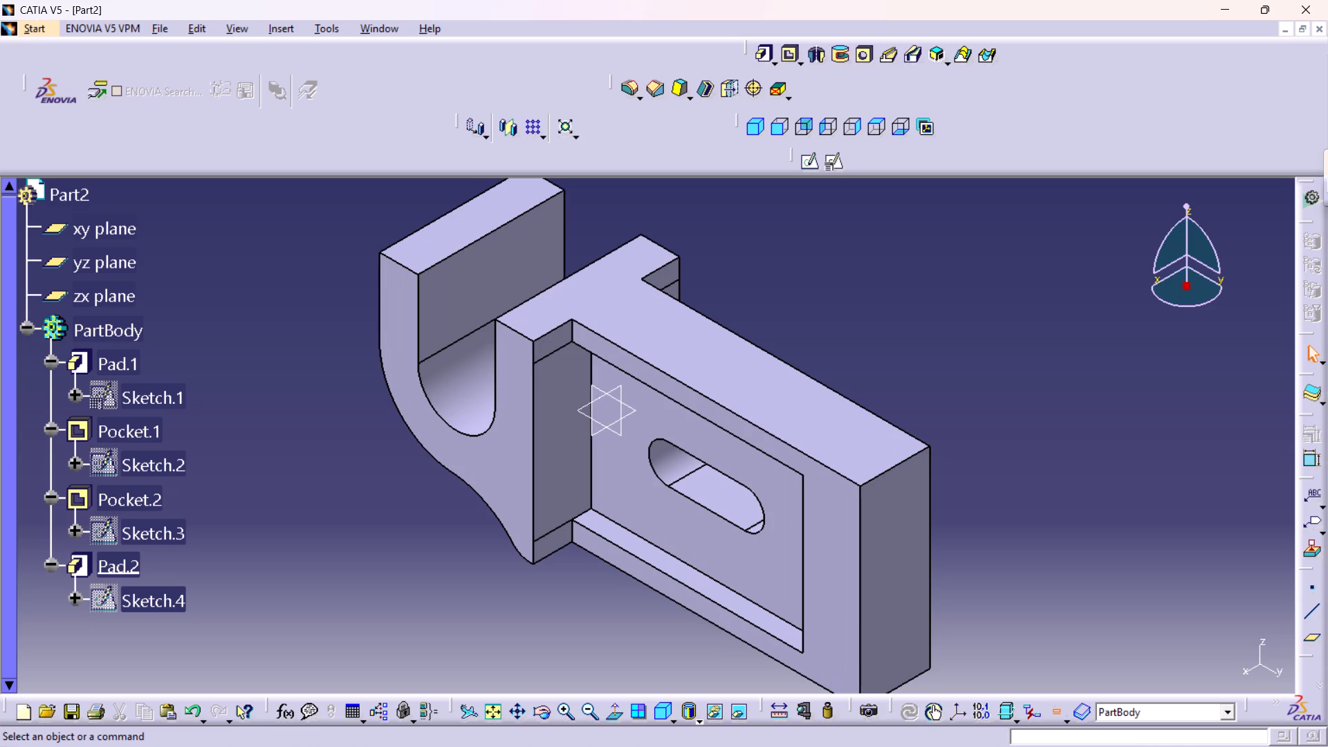
middle_drag(959, 387, 959, 412)
right_click(958, 387)
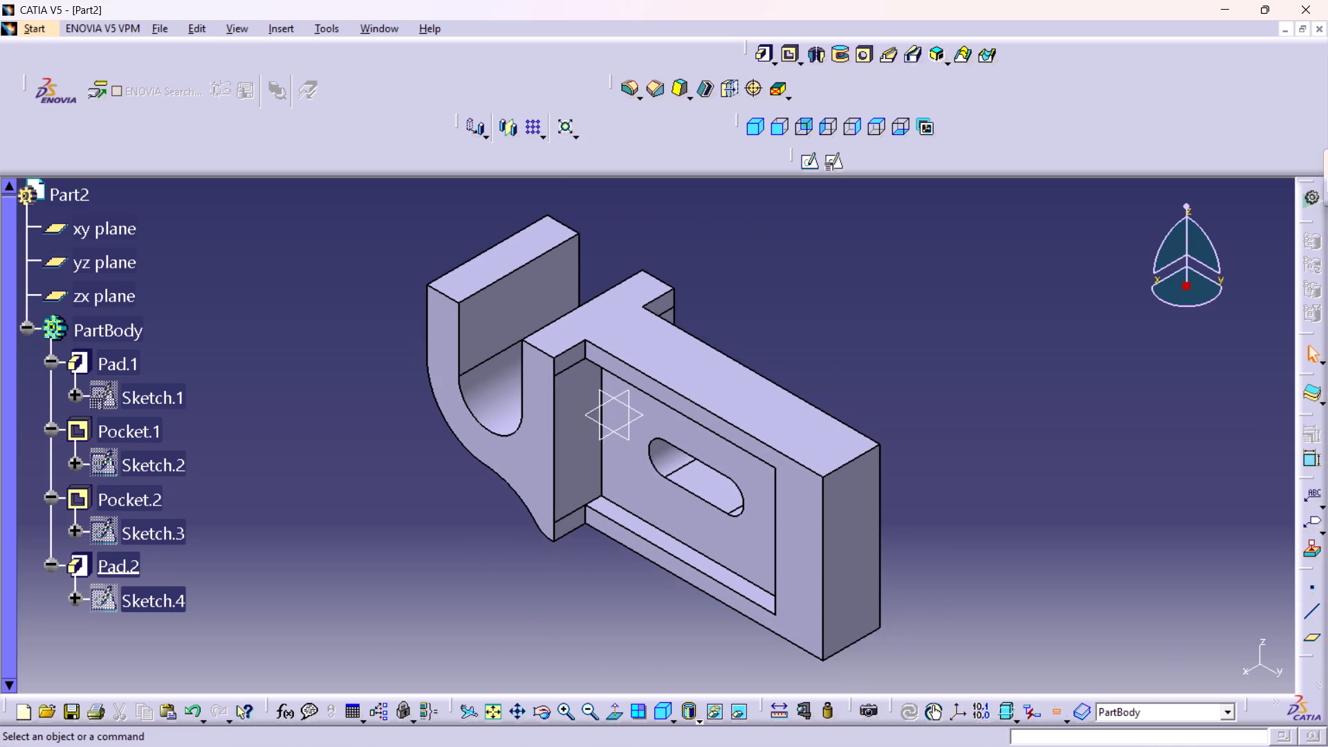
middle_drag(950, 393, 941, 413)
middle_drag(941, 413, 941, 419)
right_click(941, 413)
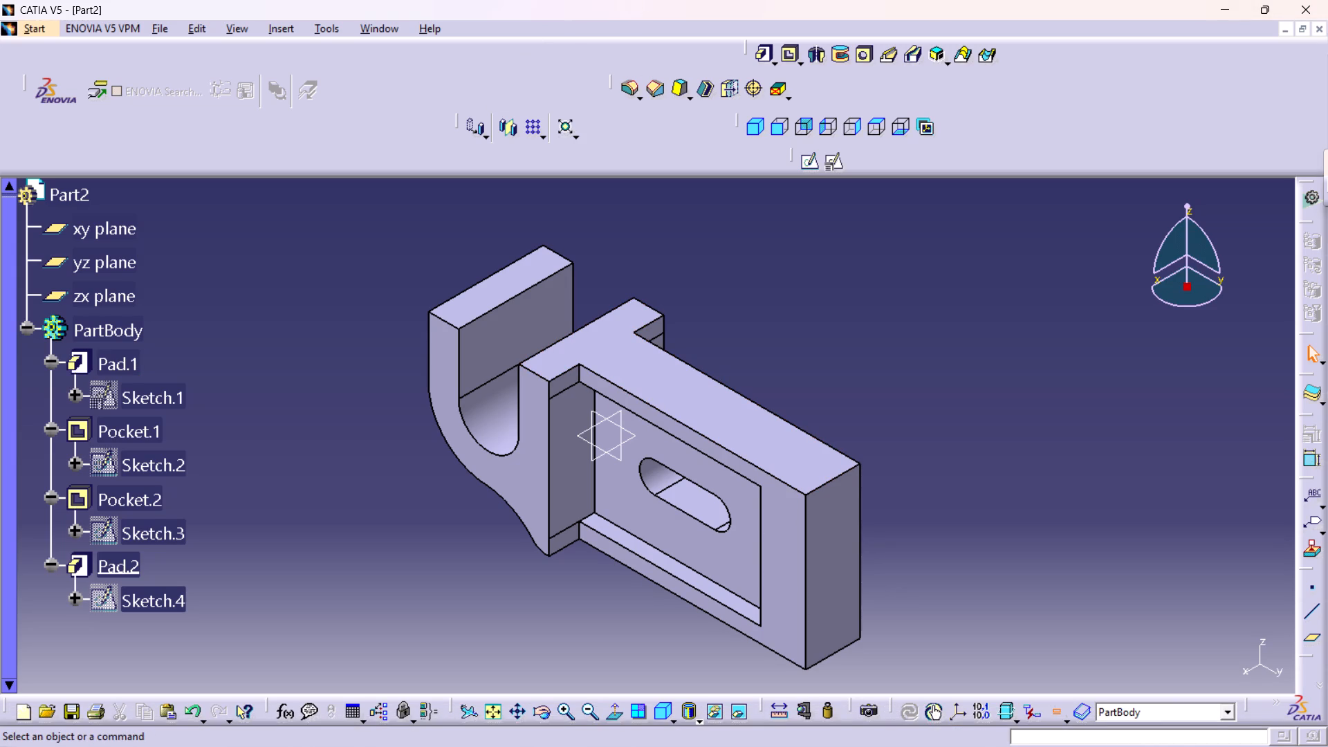
Save the part in the CATIA folder as a CATPart file named v22.
key(ctrl+s)
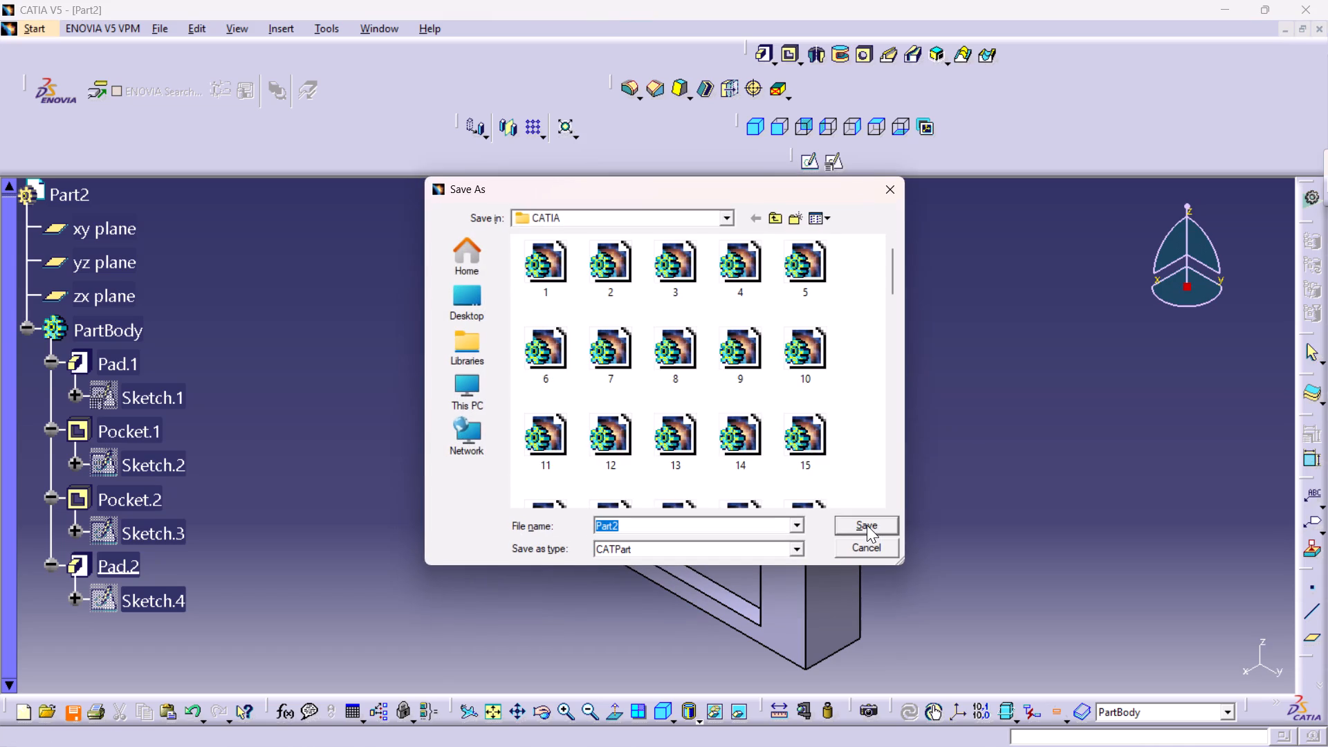
key(v)
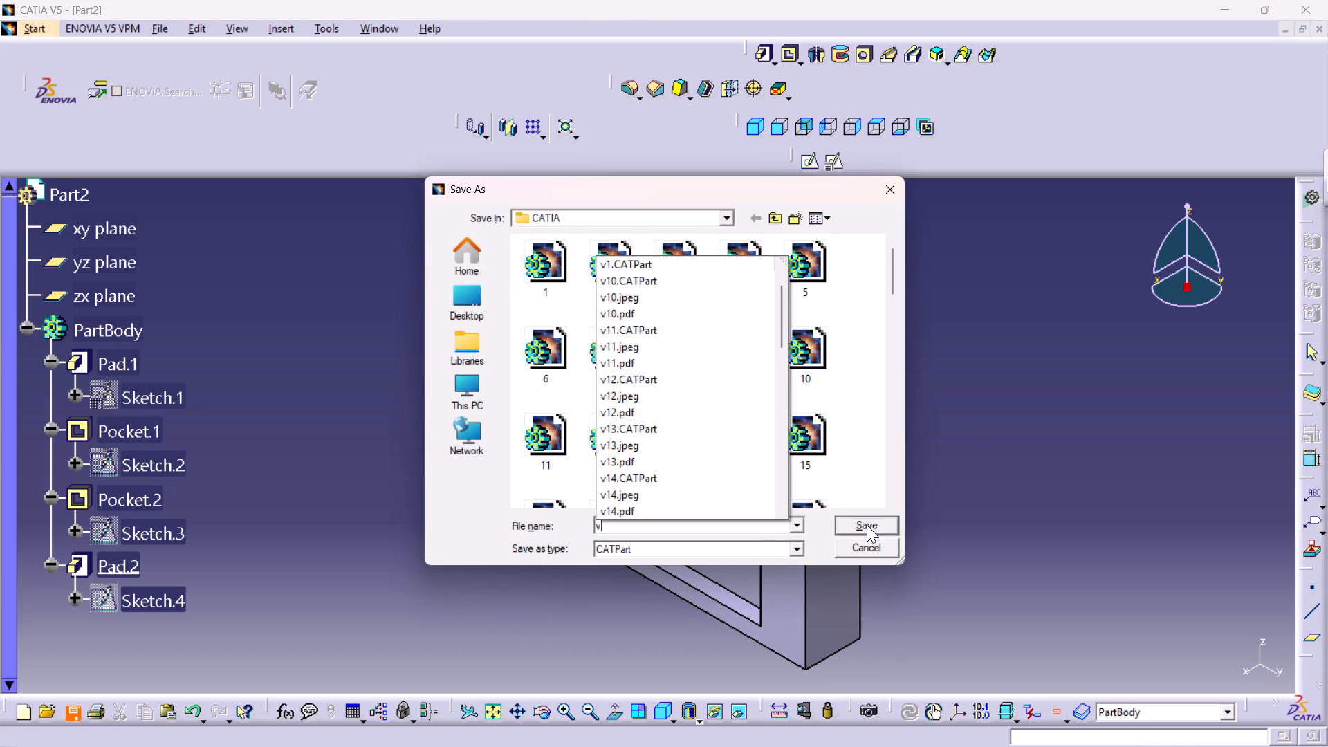
text(22)
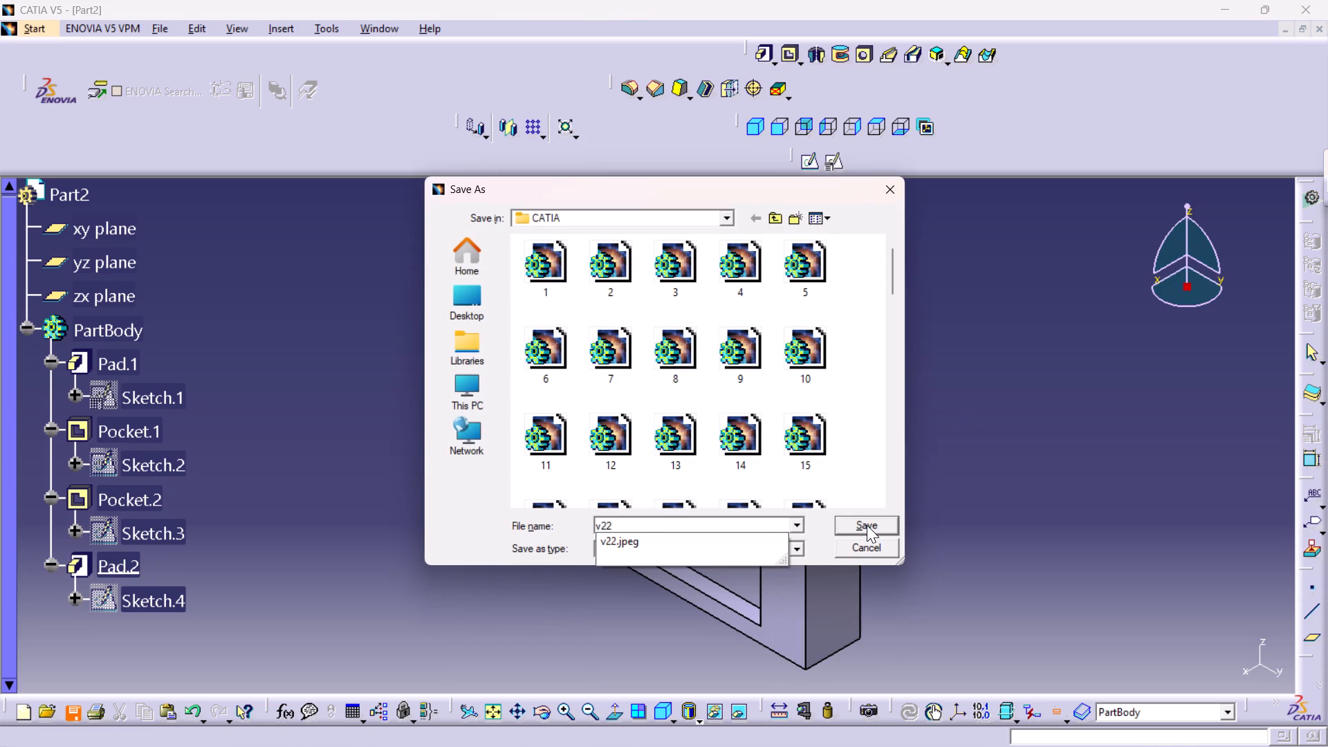
key(Return)
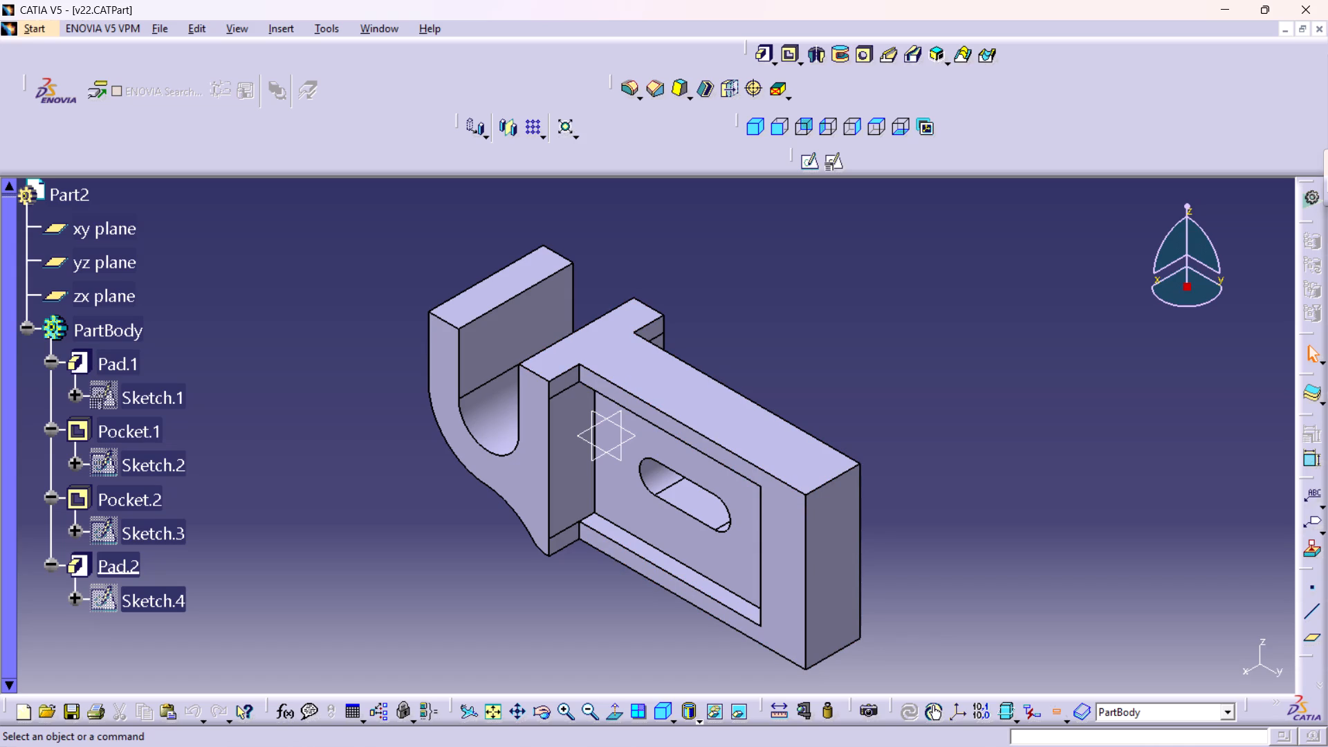
Print the angled 3D view of the part with Microsoft Print to PDF, saving the output as v22 in the CATIA folder.
middle_drag(869, 400, 855, 387)
right_drag(869, 400, 858, 389)
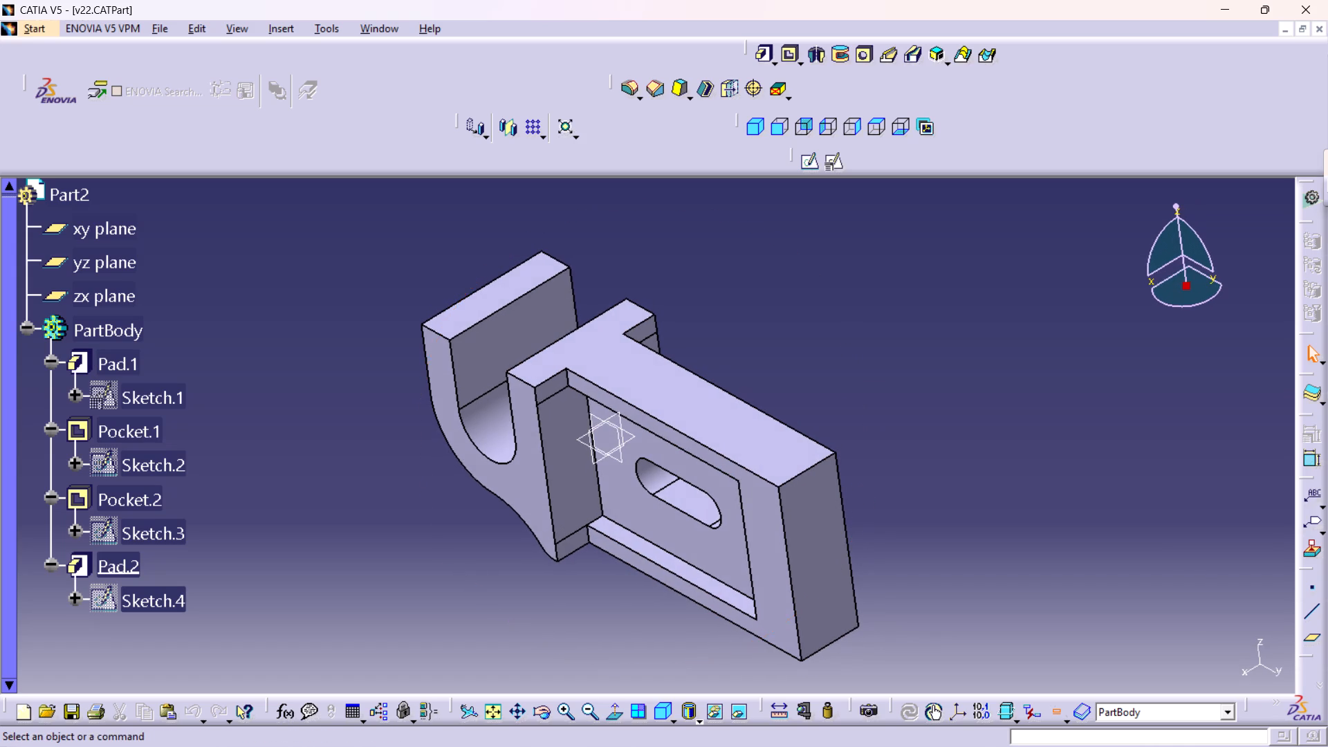
middle_drag(784, 367, 806, 342)
right_drag(782, 366, 806, 342)
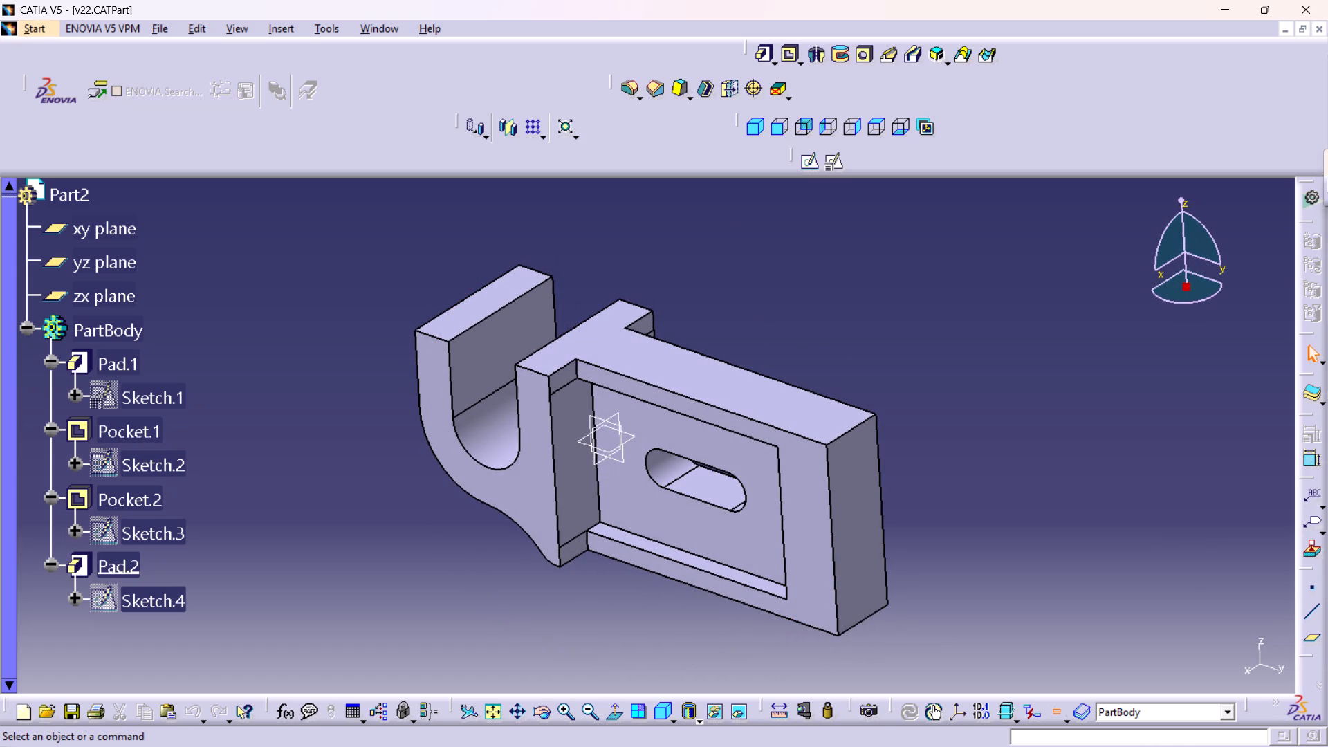
middle_drag(932, 389, 932, 405)
right_click(932, 389)
middle_drag(931, 385, 926, 400)
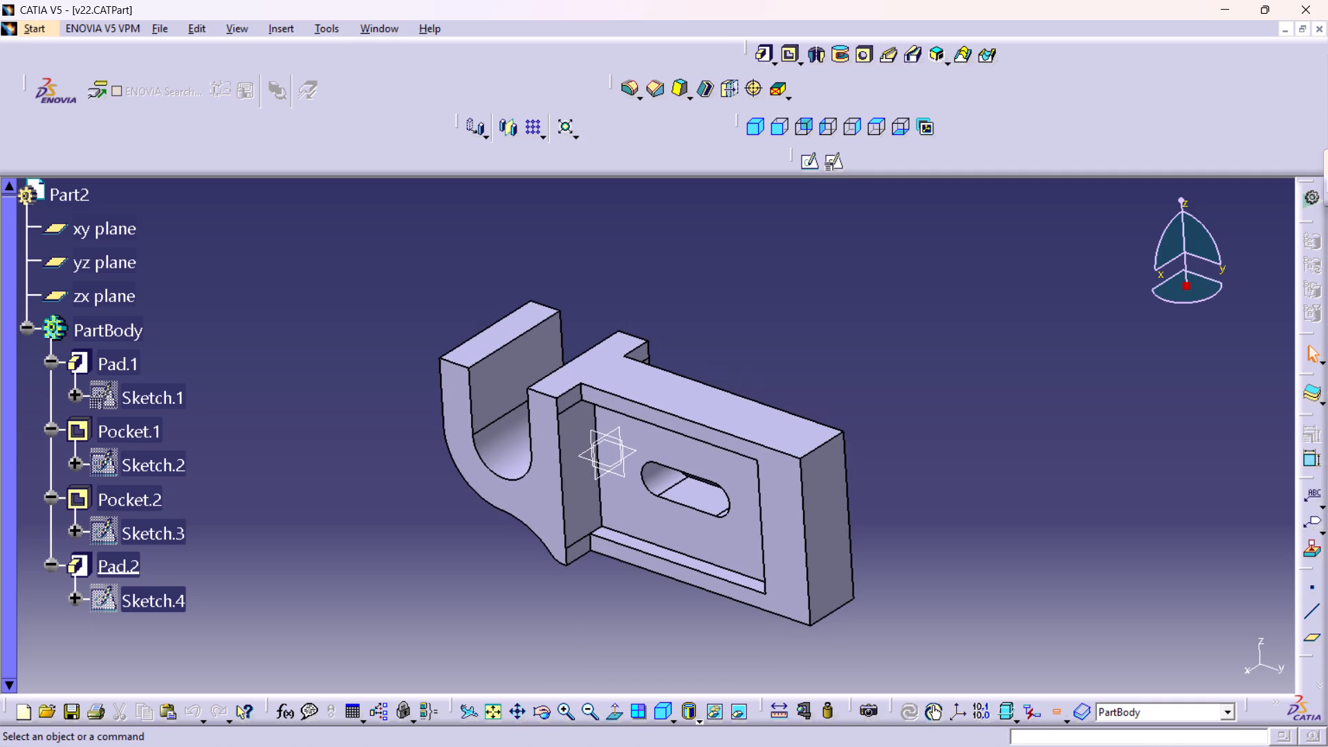
key(ctrl+p)
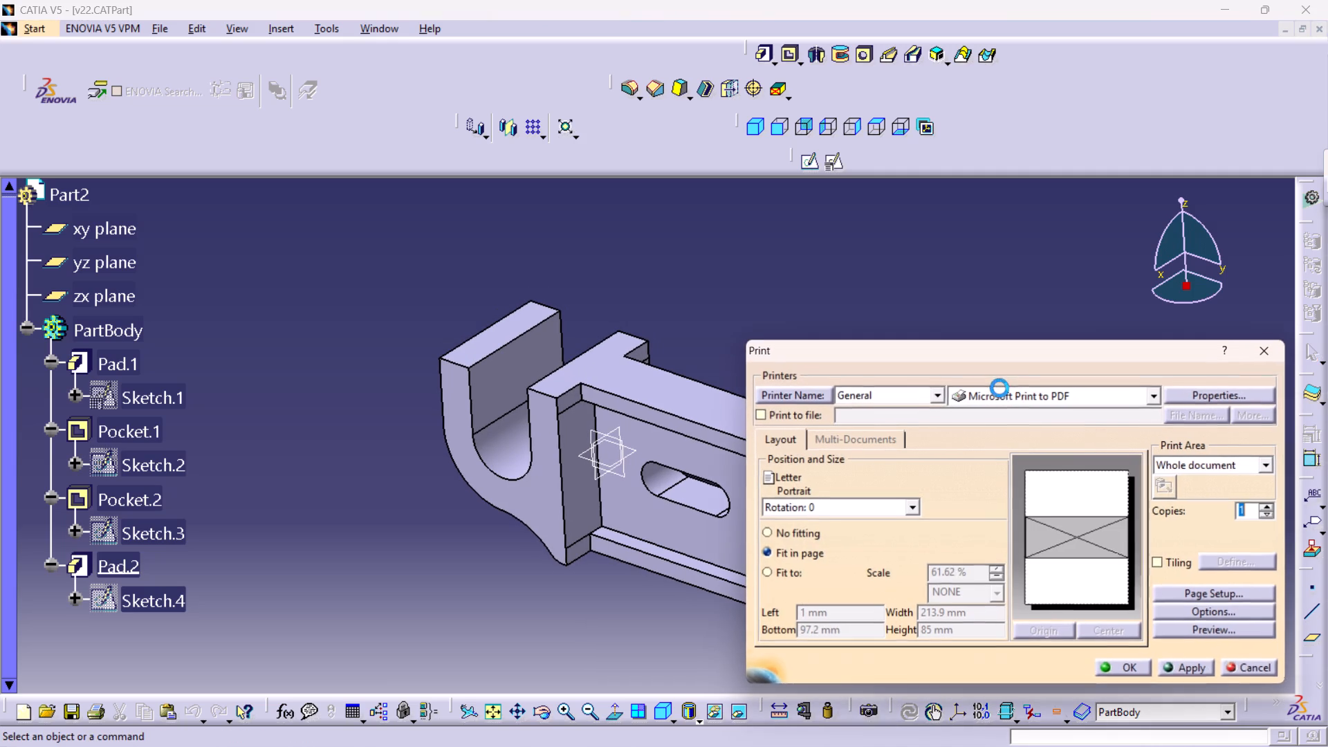
click(1123, 671)
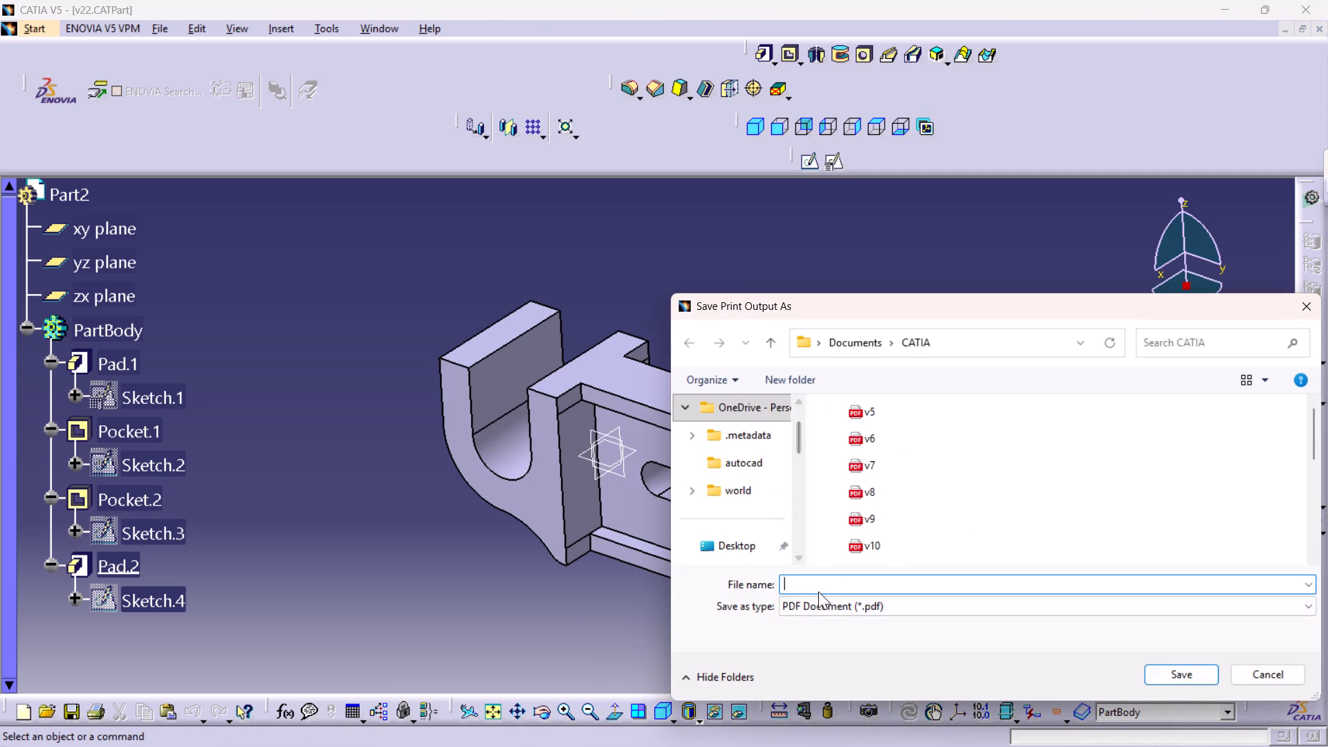
key(v)
text(22)
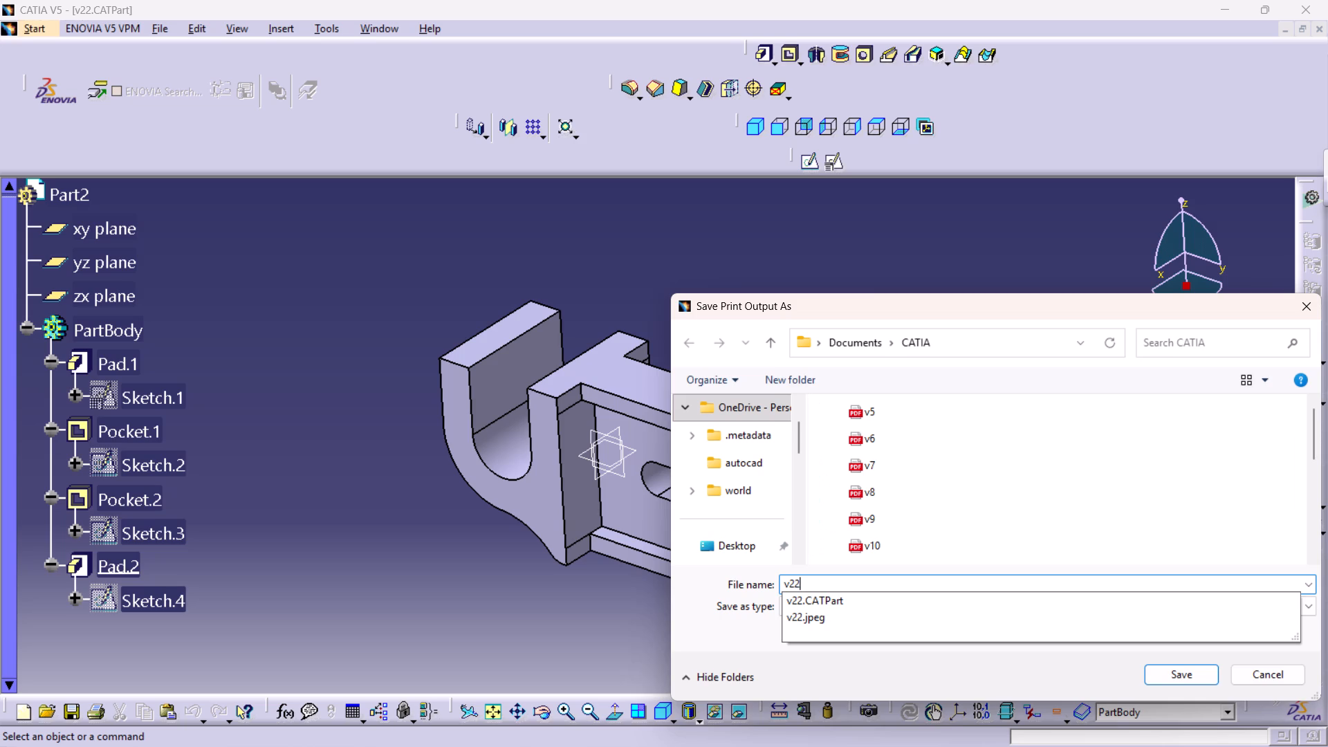
click(1186, 670)
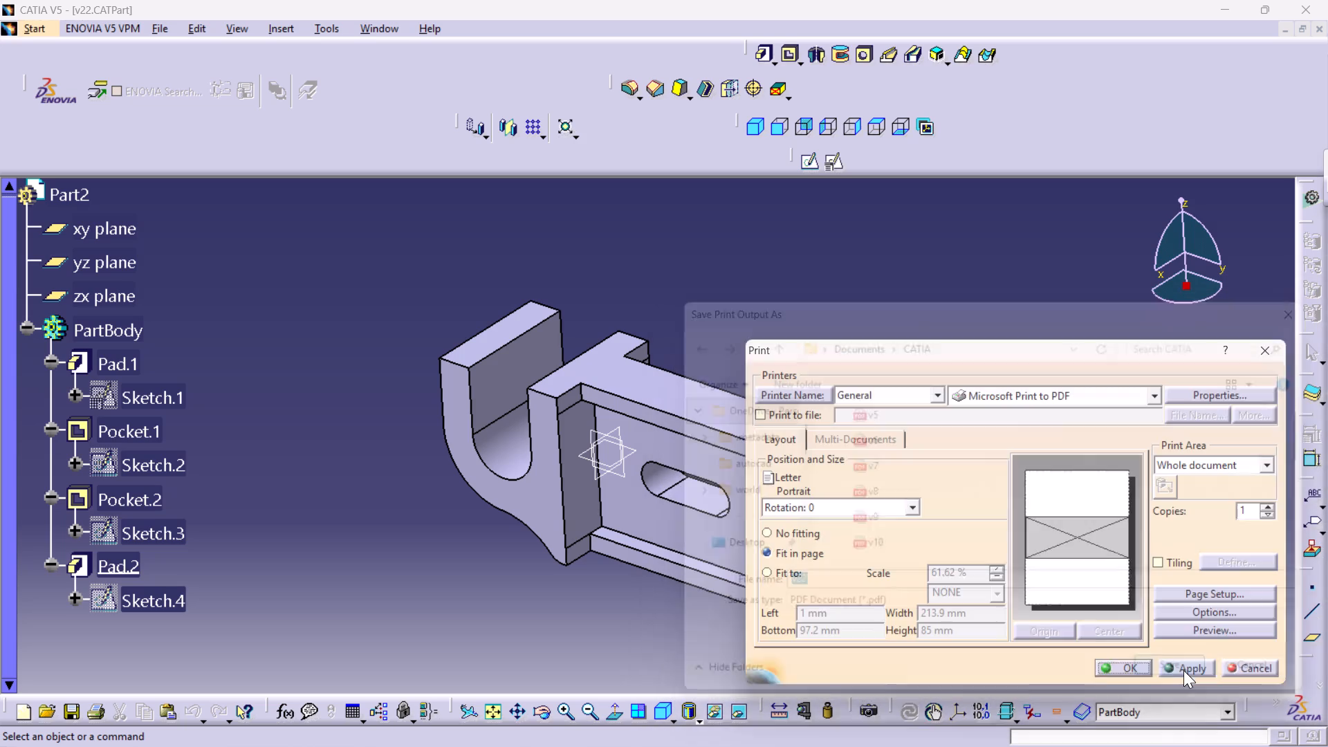
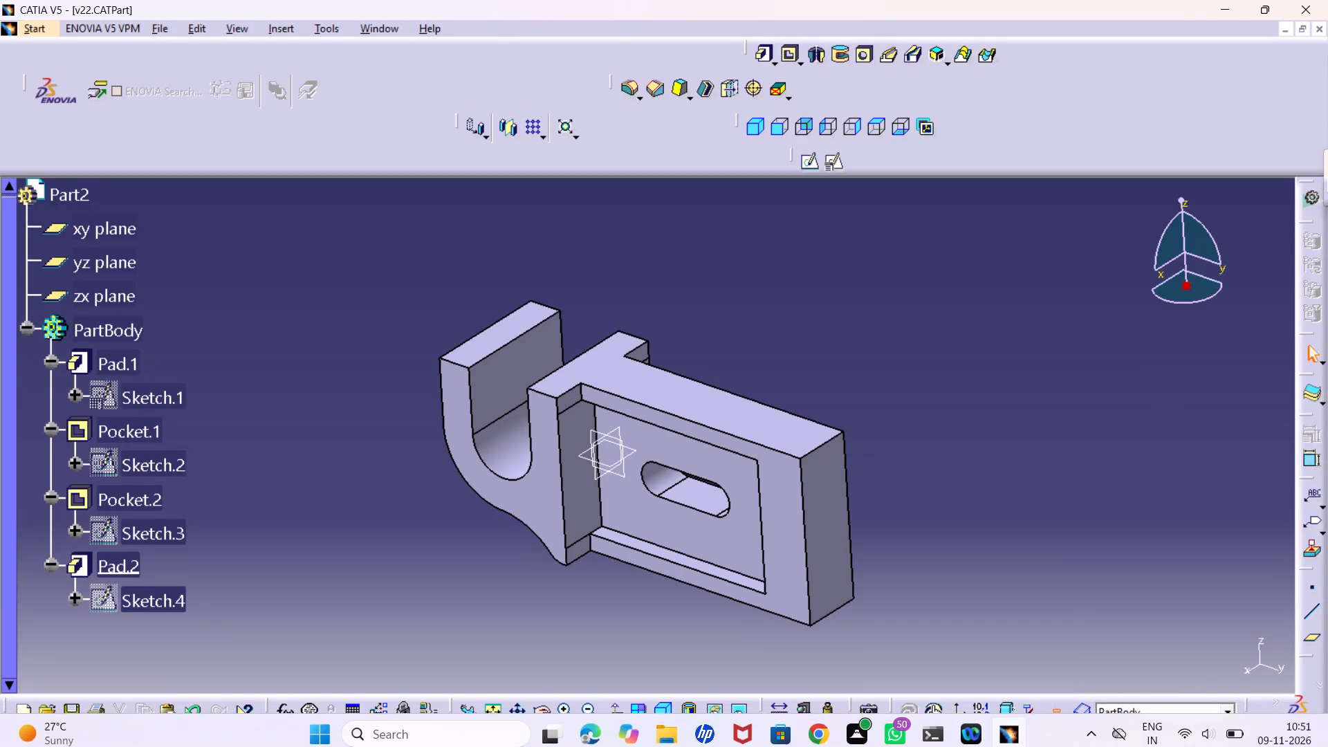
Open the first pad's sketch, Sketch.1, and examine its rectangular profile and dimensions.
double_click(157, 404)
middle_drag(762, 449, 768, 470)
right_click(762, 449)
middle_drag(787, 452, 765, 421)
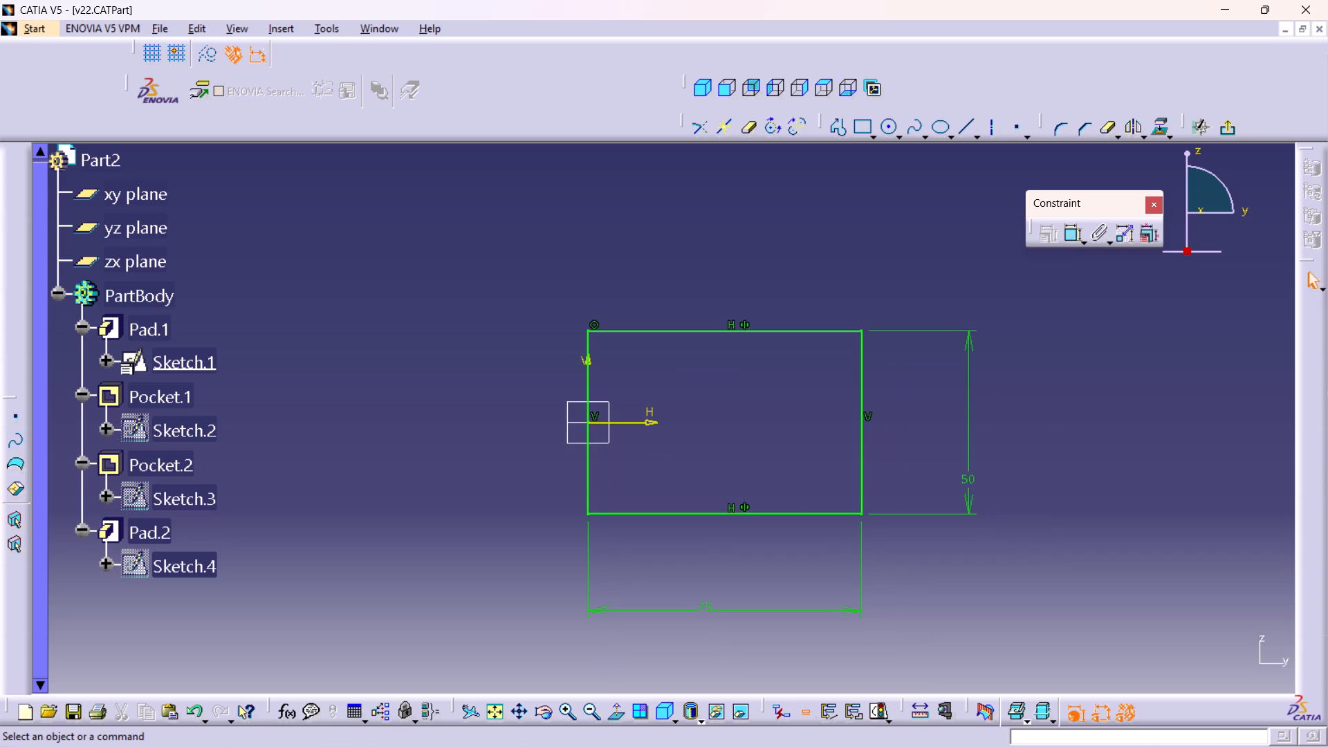
scroll(139, 391, up, 1)
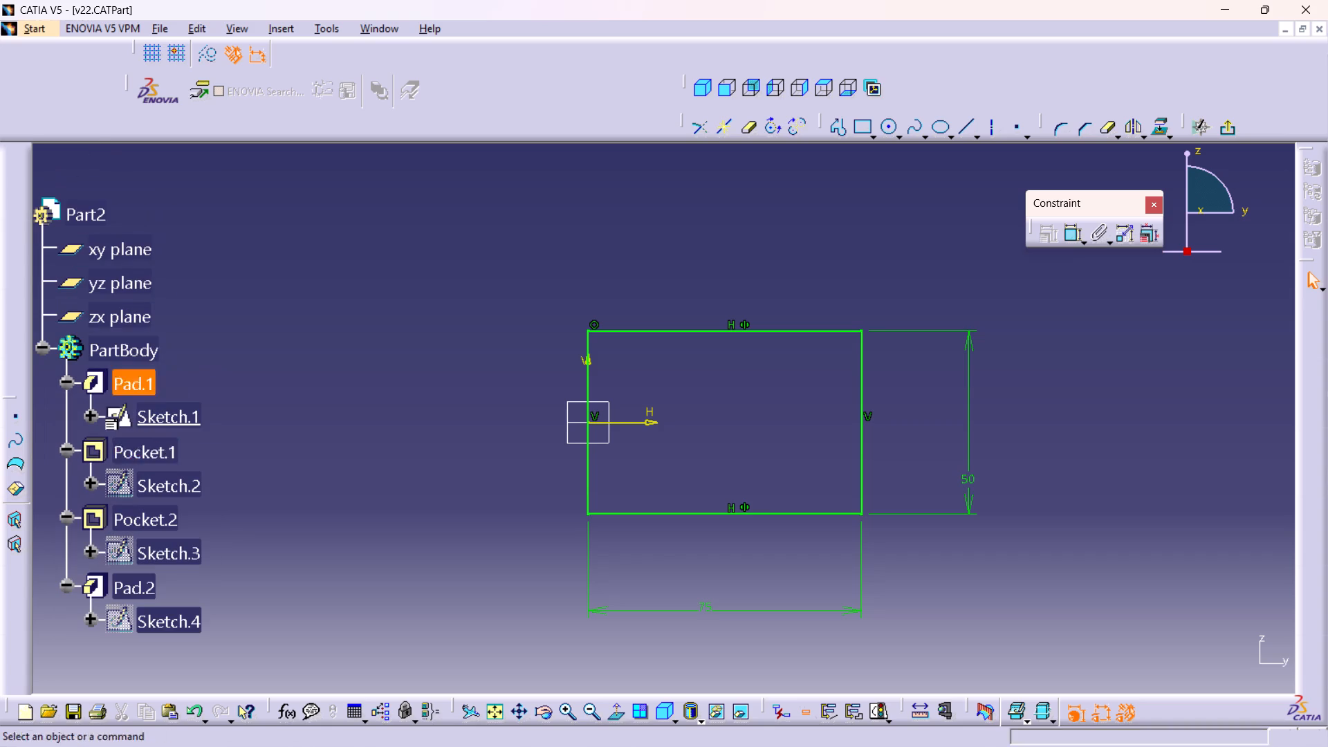
Open Sketch.2 of the first pocket and examine its profile, constraints and place in the feature tree.
double_click(168, 487)
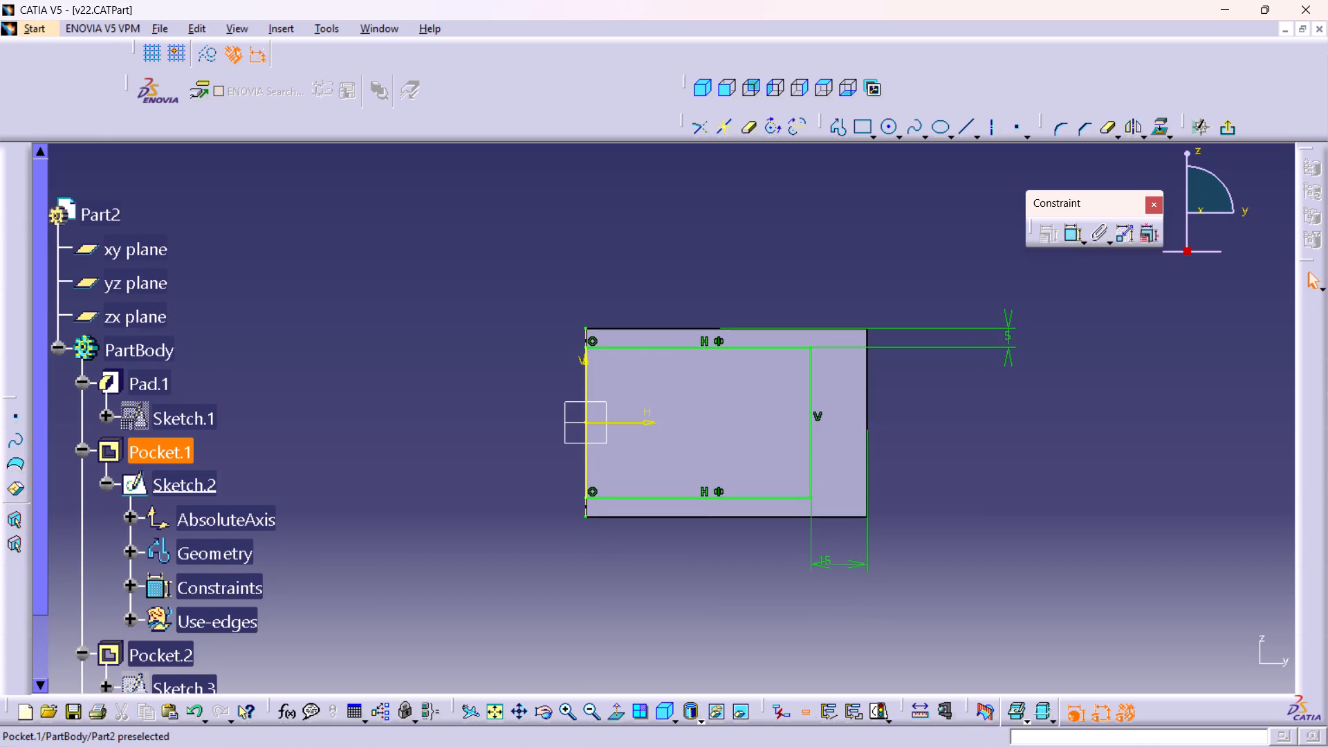
scroll(170, 547, down, 2)
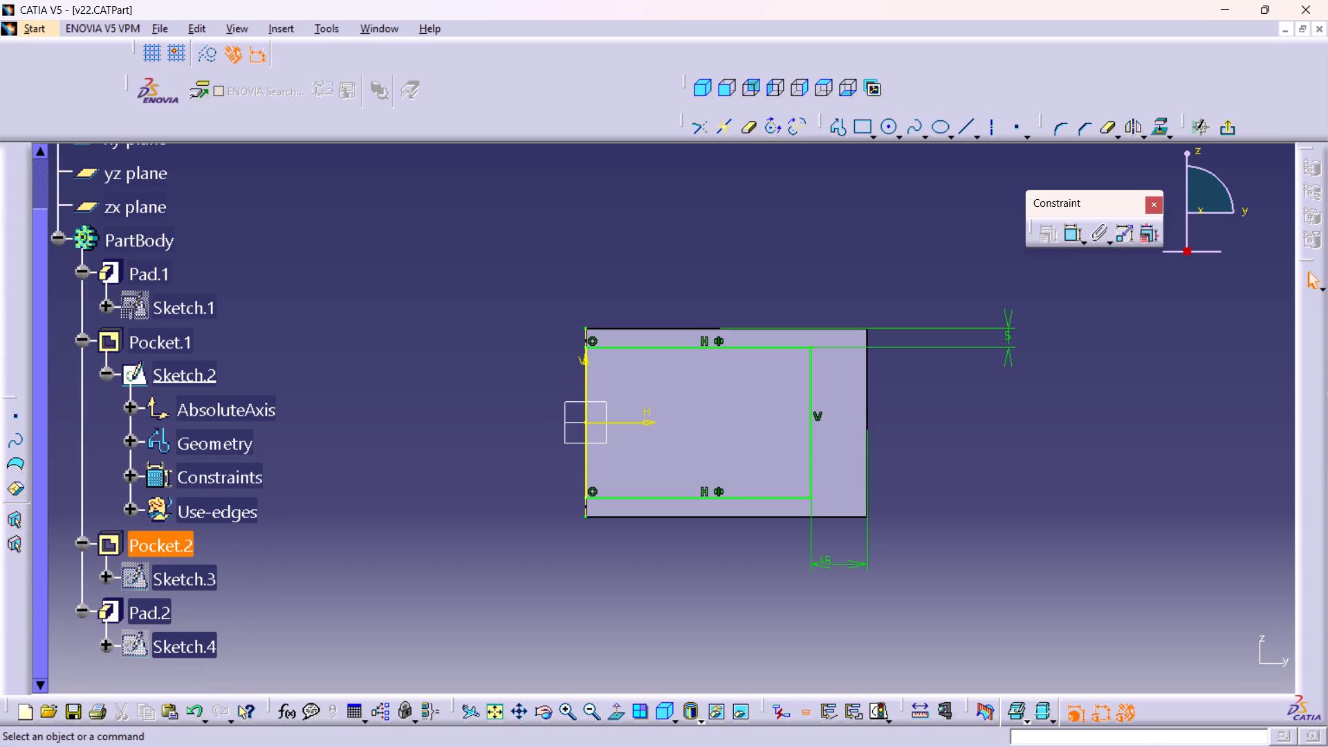
click(196, 510)
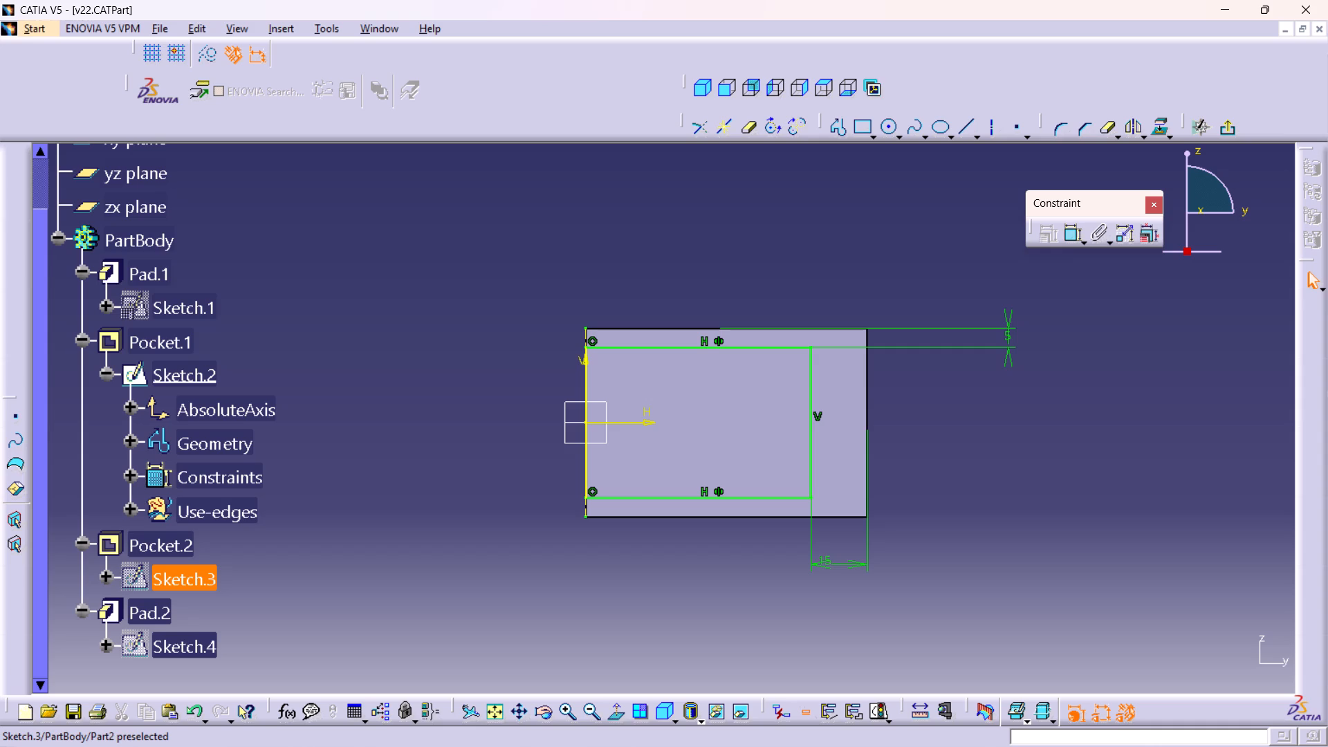
click(284, 556)
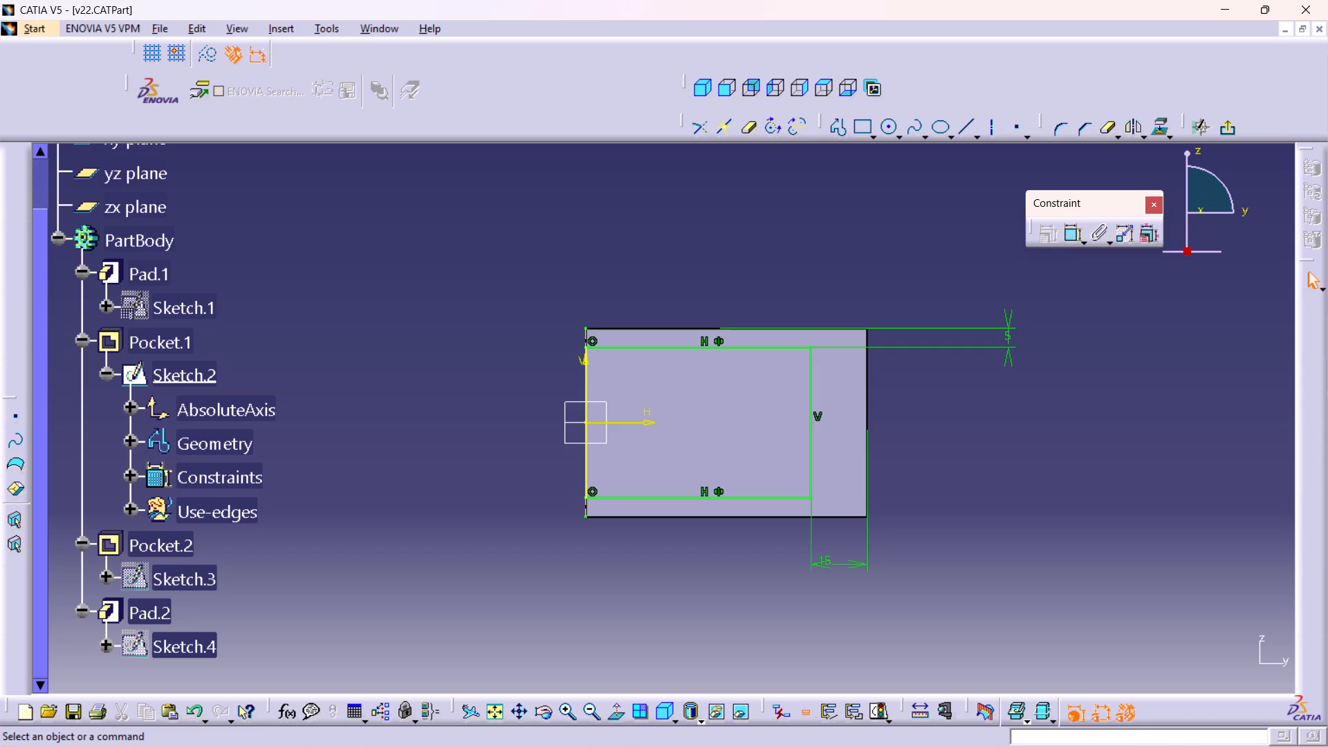
scroll(281, 472, up, 1)
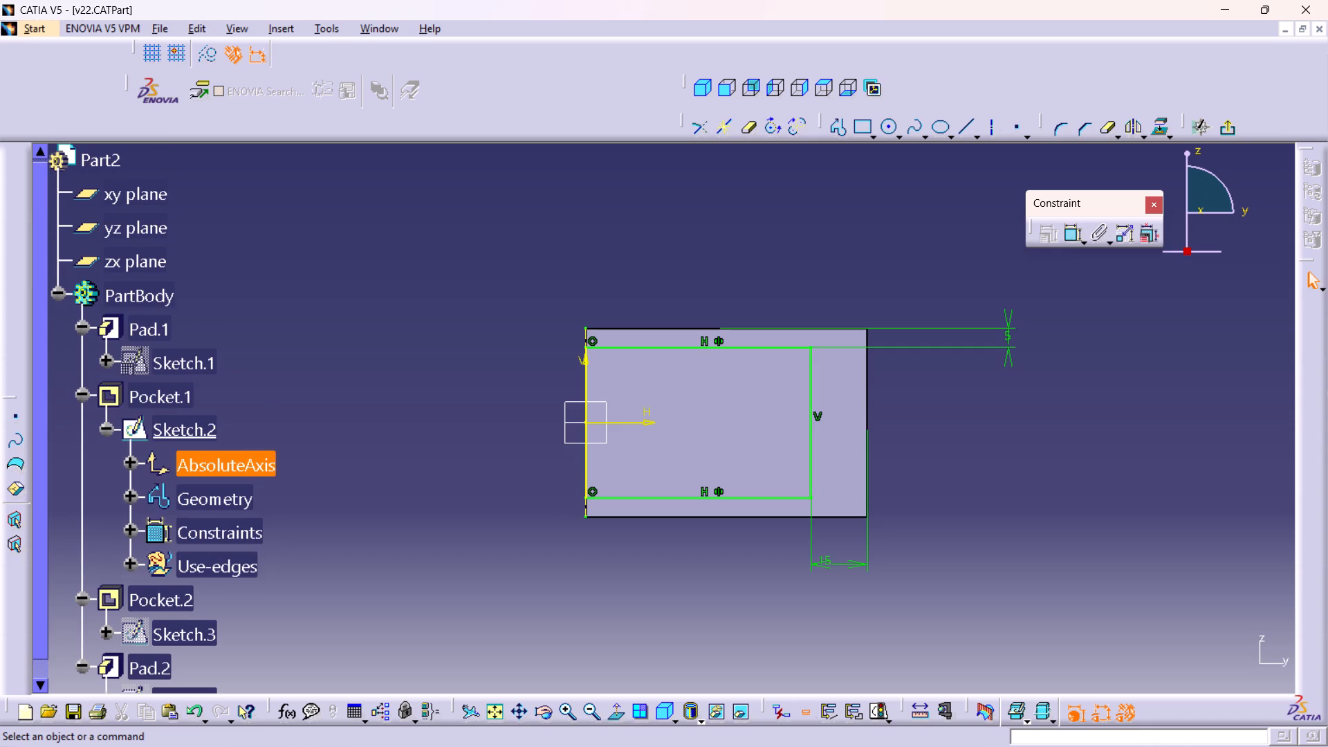
click(104, 427)
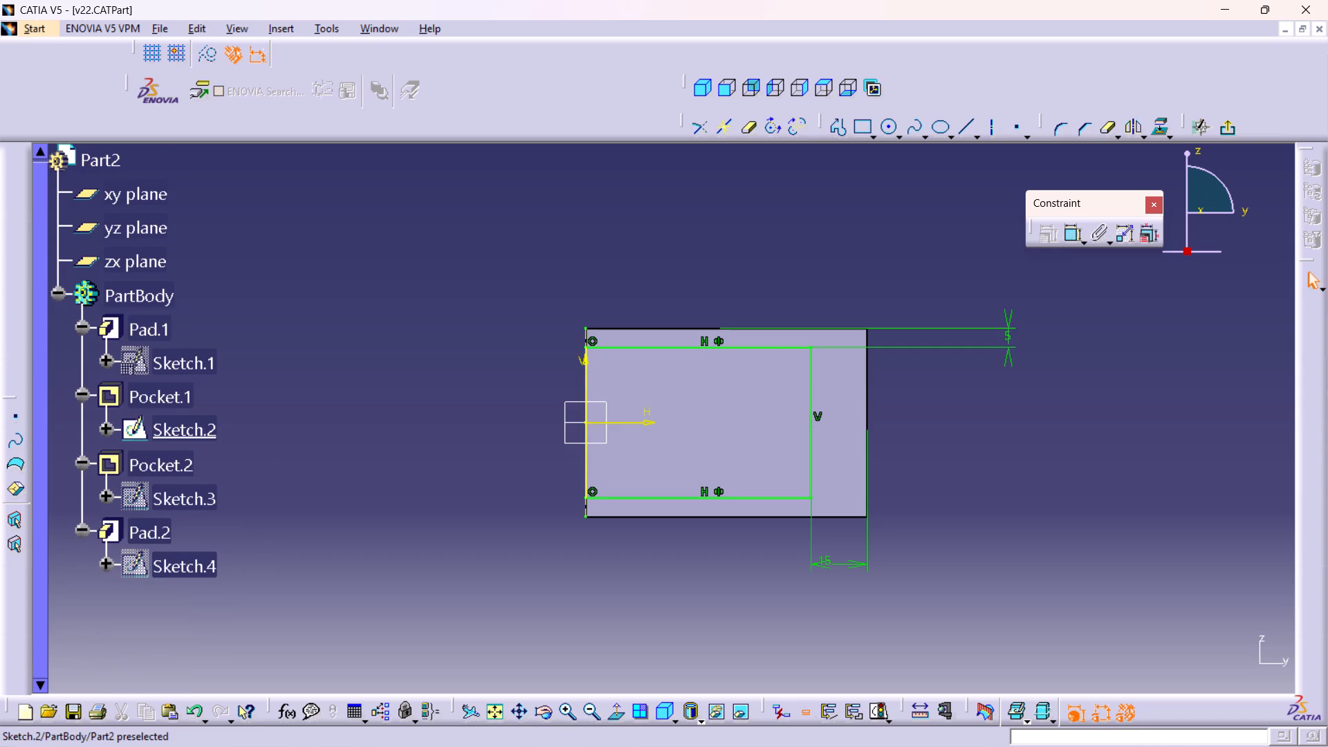
middle_drag(423, 393, 409, 446)
scroll(218, 348, up, 1)
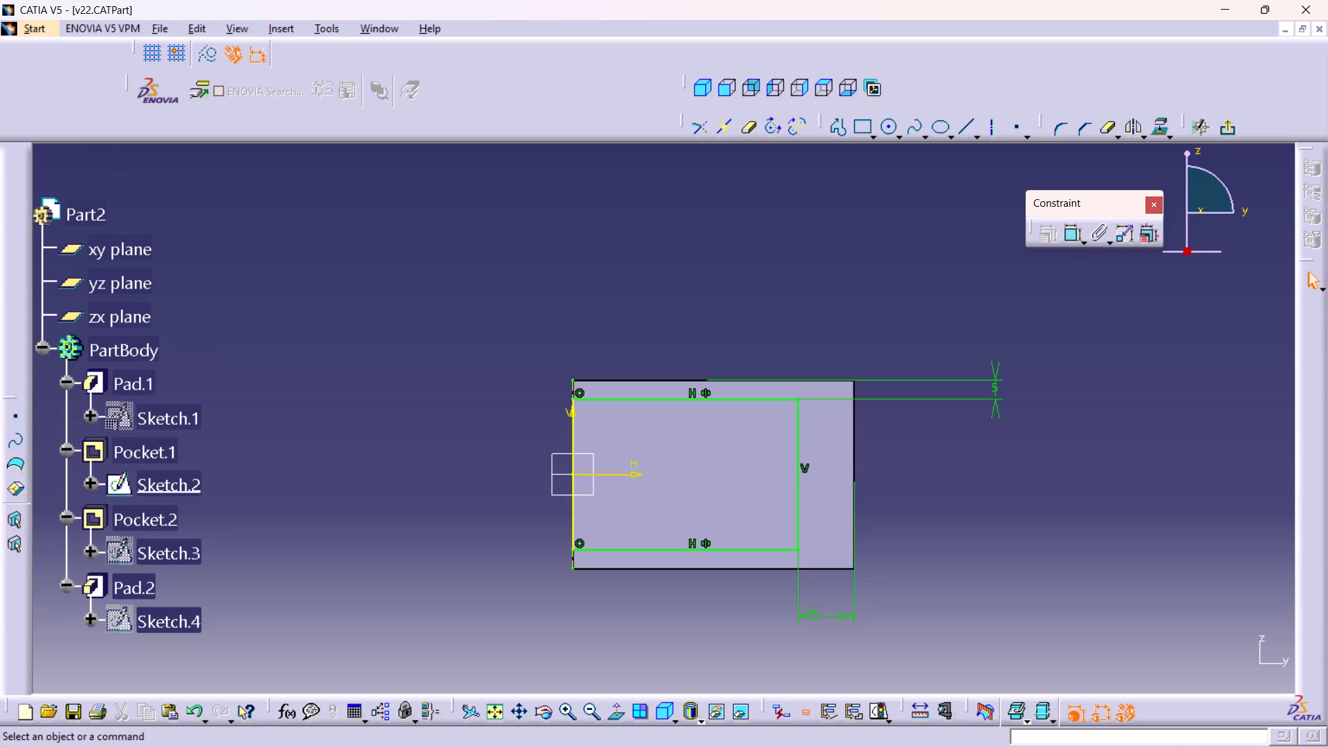
scroll(210, 439, down, 1)
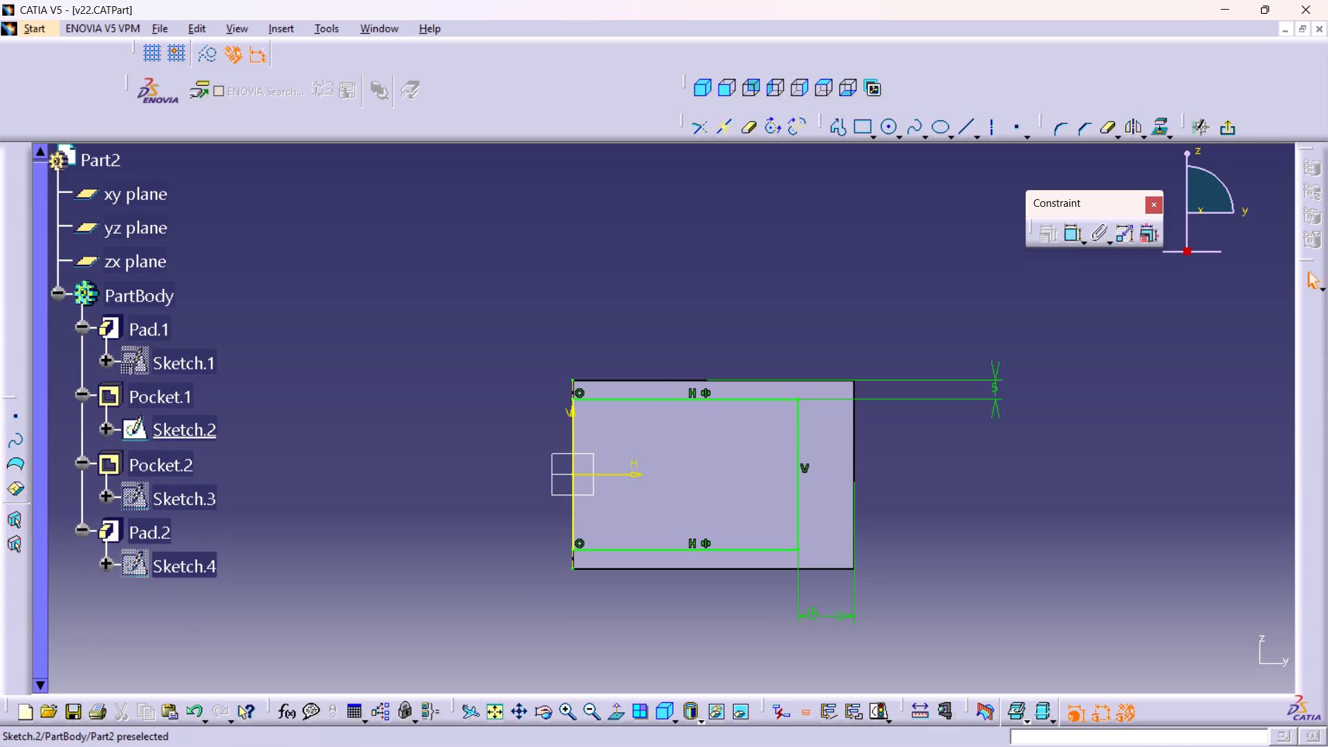
middle_drag(248, 430, 246, 468)
middle_drag(318, 469, 293, 370)
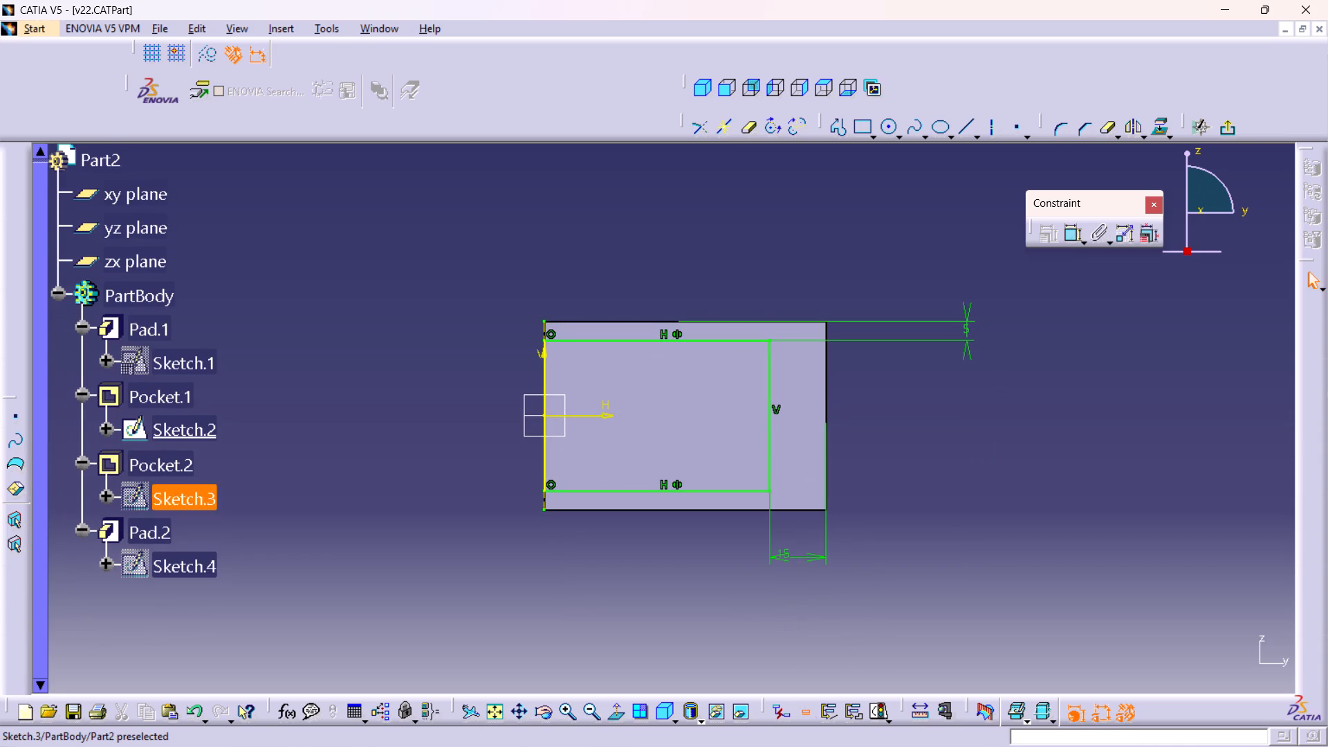
scroll(190, 499, up, 1)
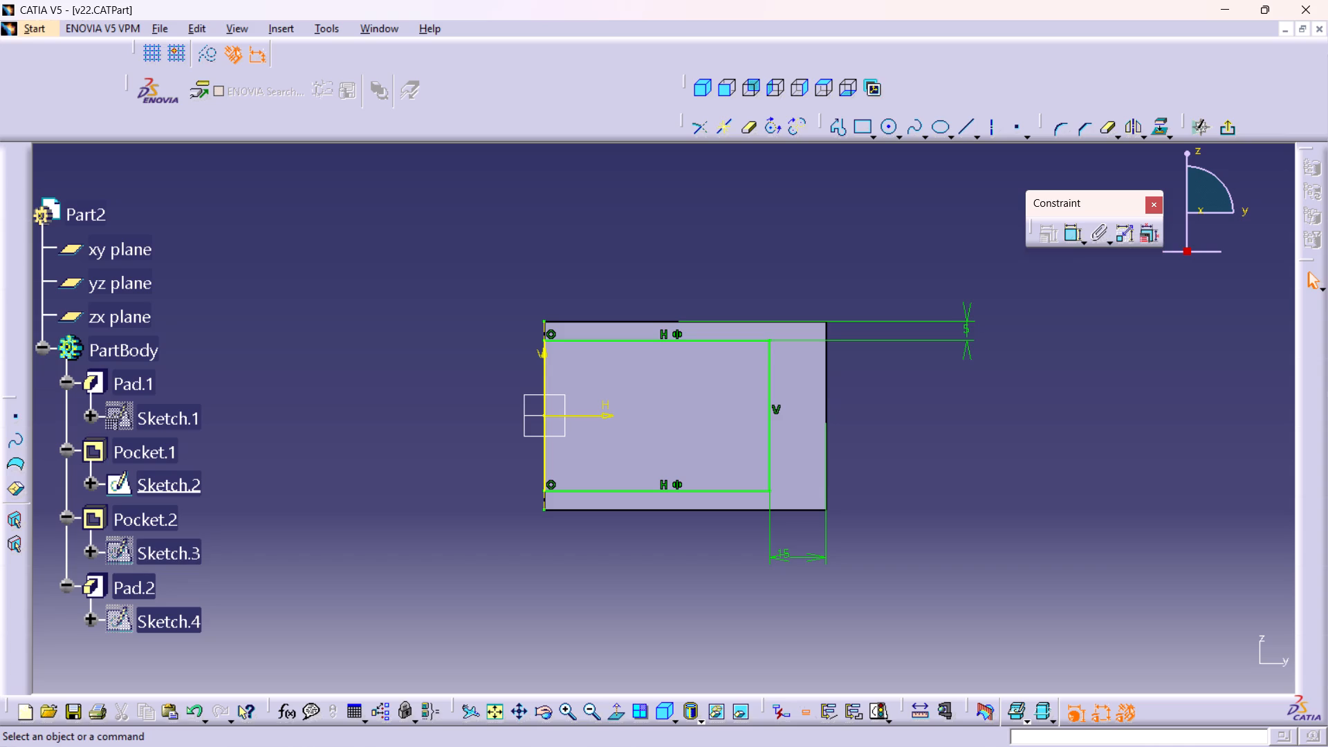
Leave the pocket sketch and examine the complete part in the isometric view.
click(149, 459)
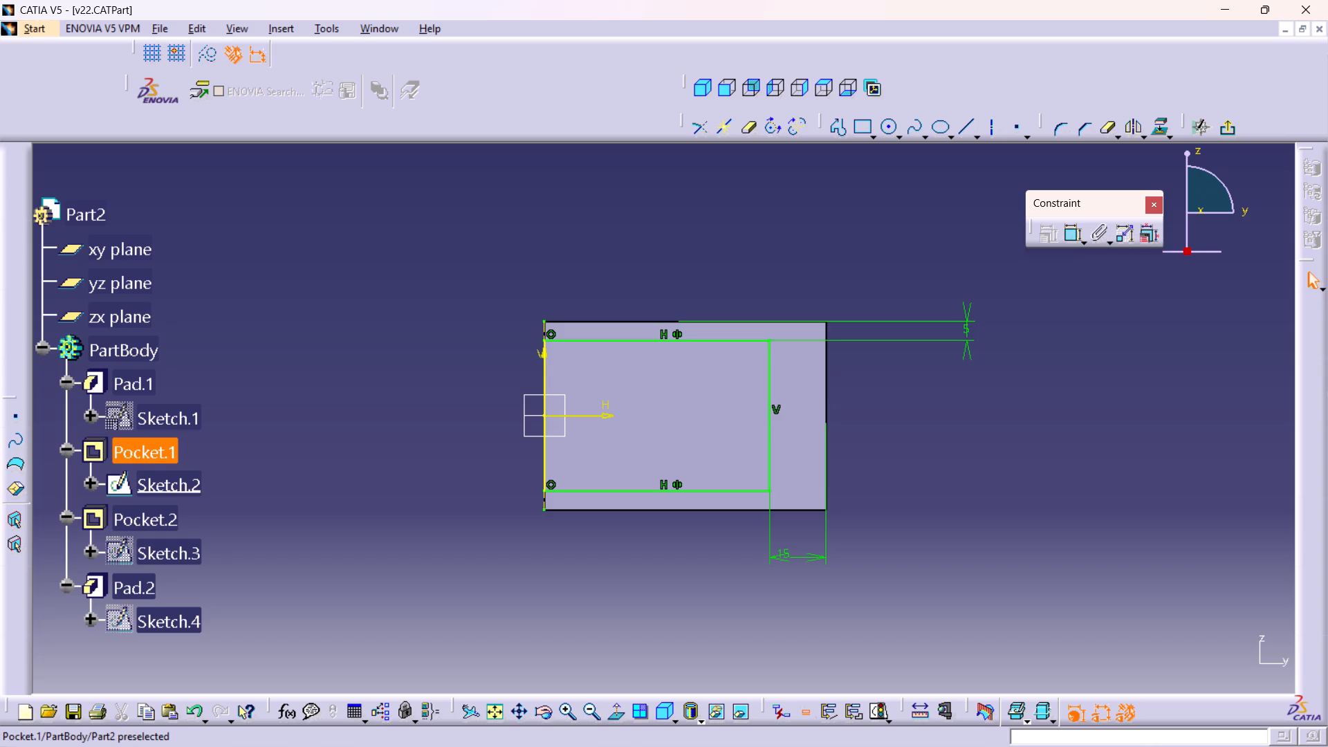
double_click(149, 459)
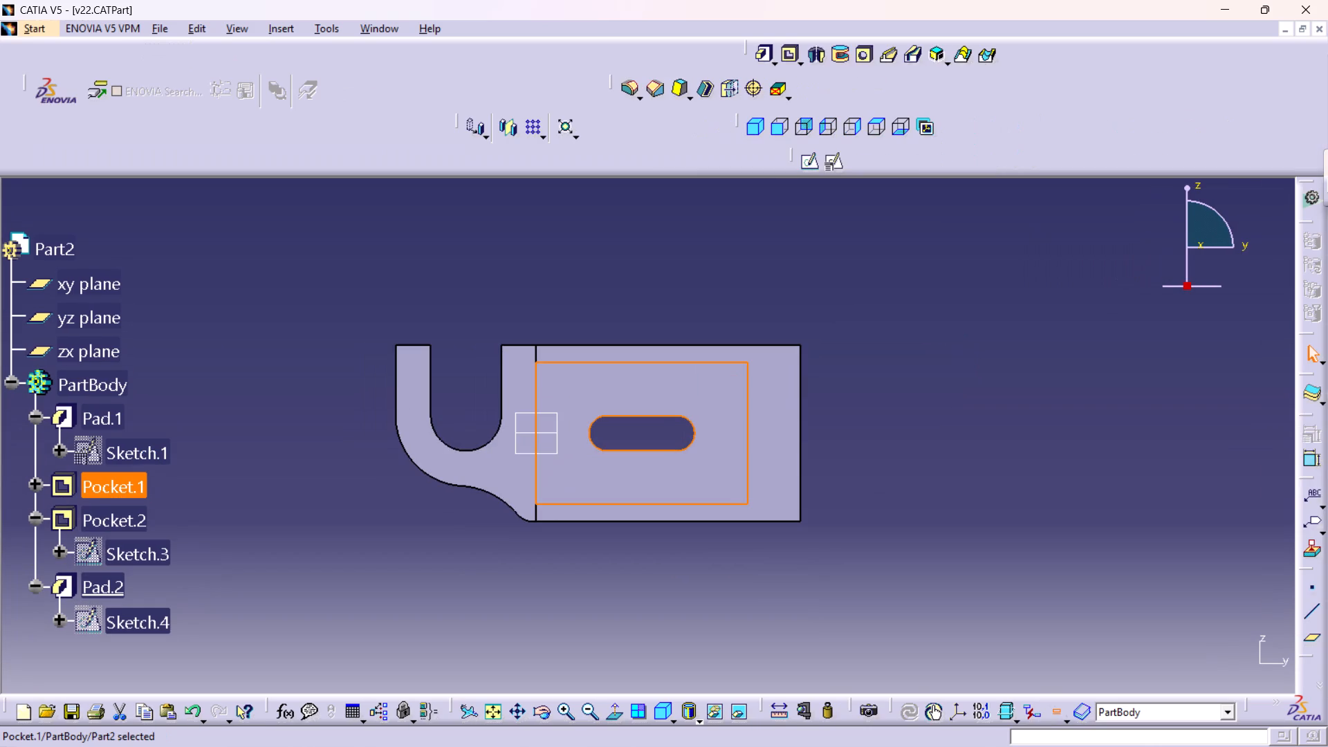
click(829, 597)
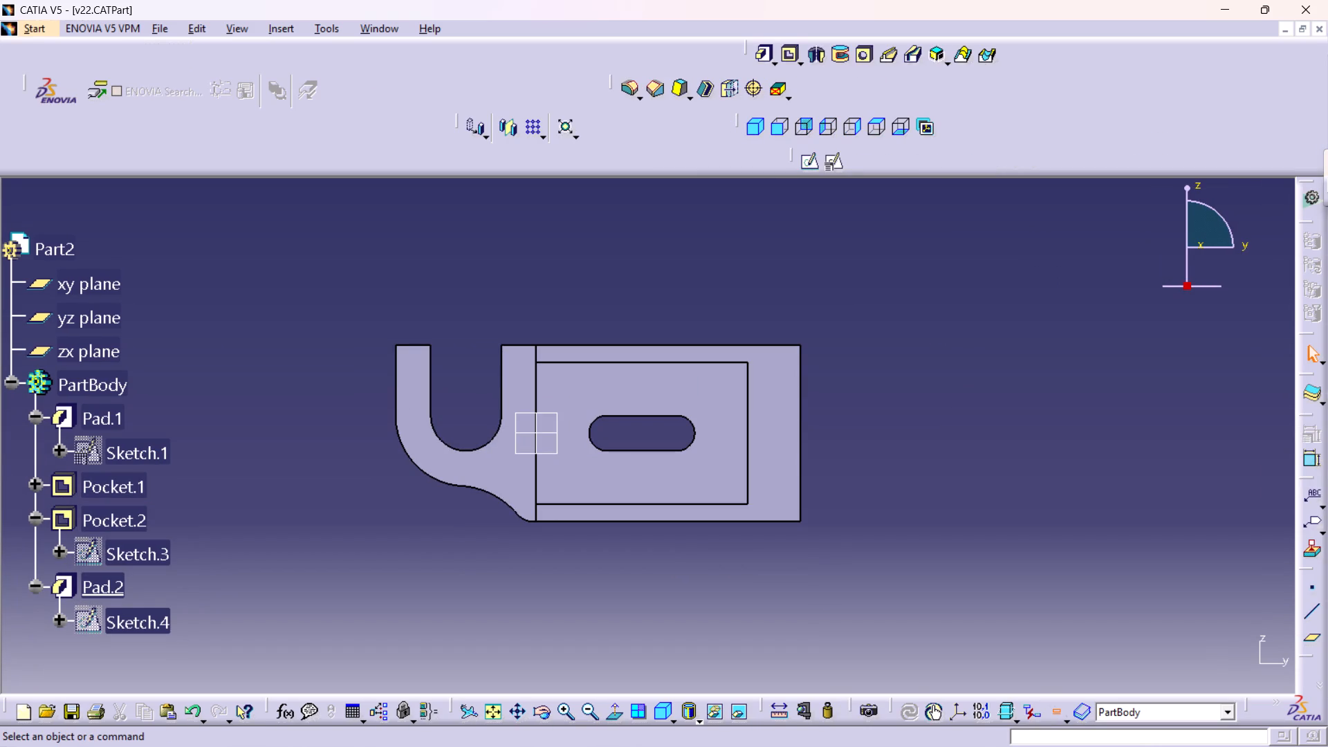
click(761, 126)
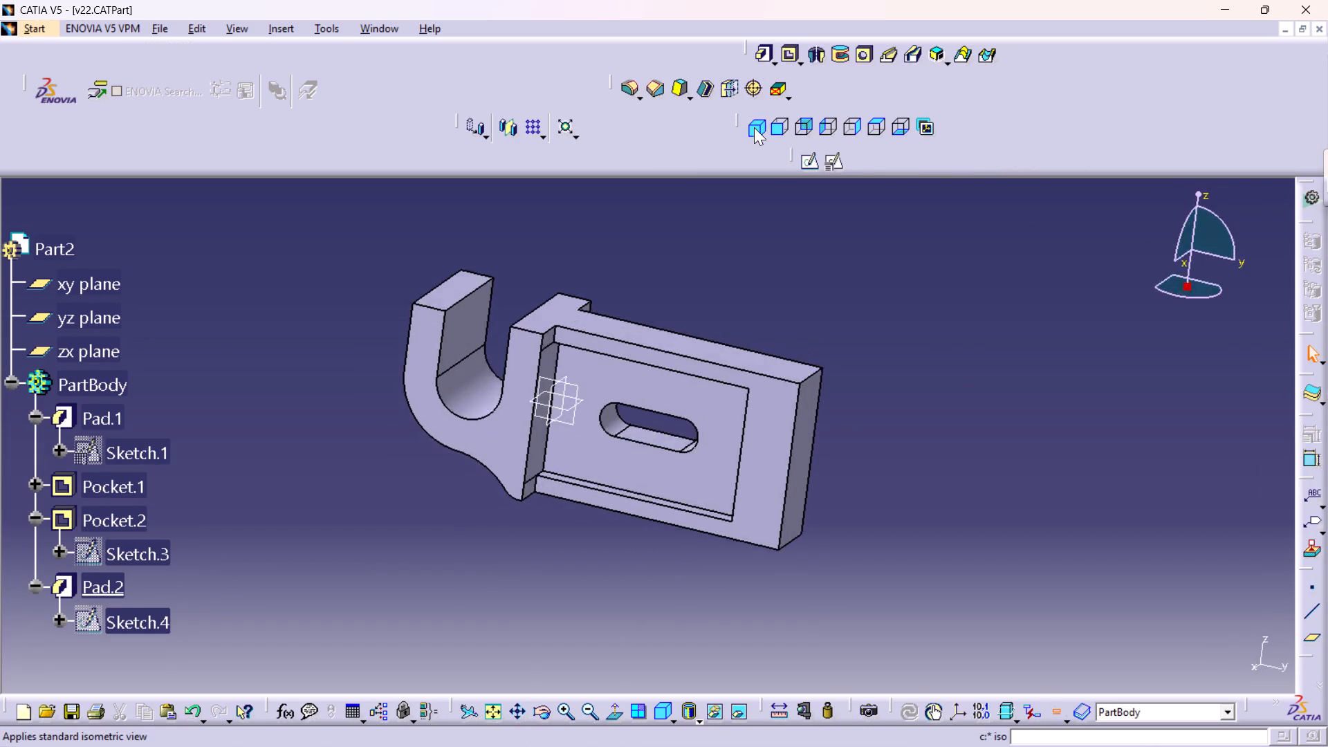
middle_drag(787, 346, 787, 347)
right_click(787, 346)
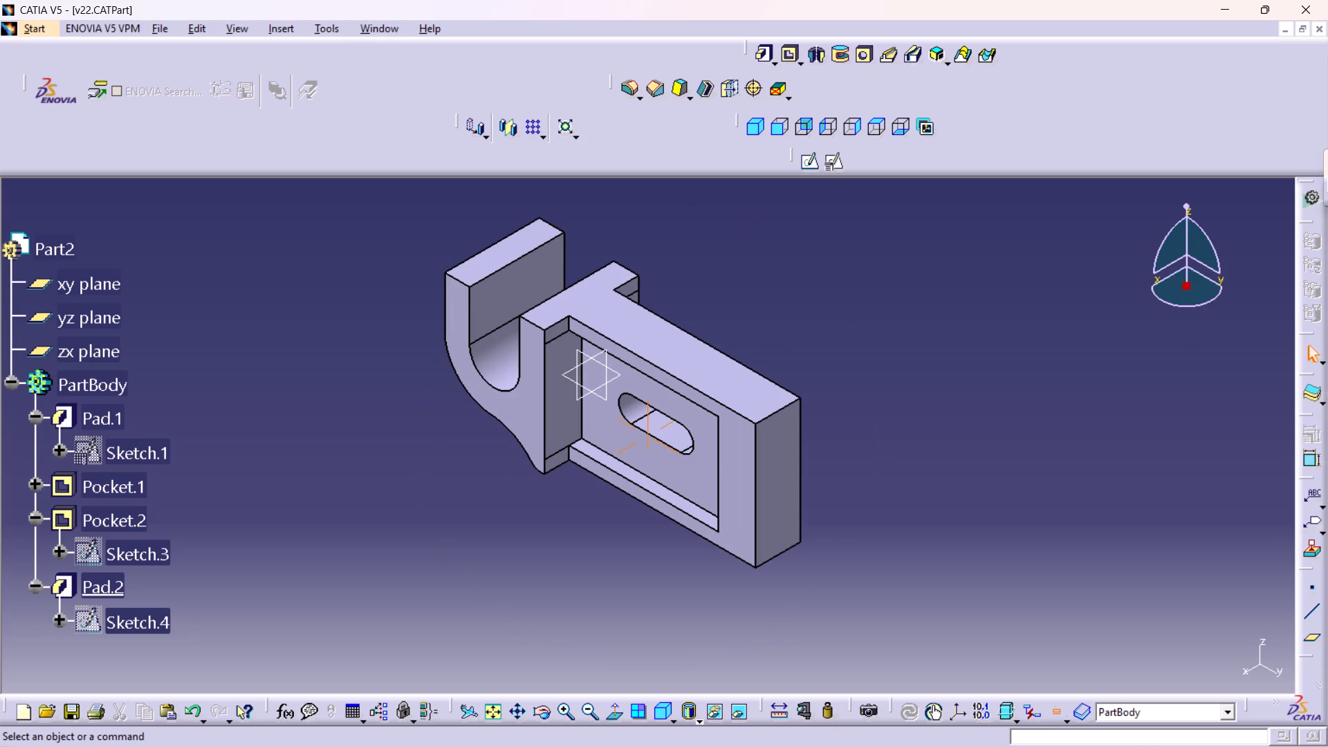
middle_drag(787, 347, 787, 359)
middle_drag(760, 317, 762, 352)
middle_drag(766, 368, 754, 343)
right_click(766, 368)
middle_click(777, 363)
right_click(779, 364)
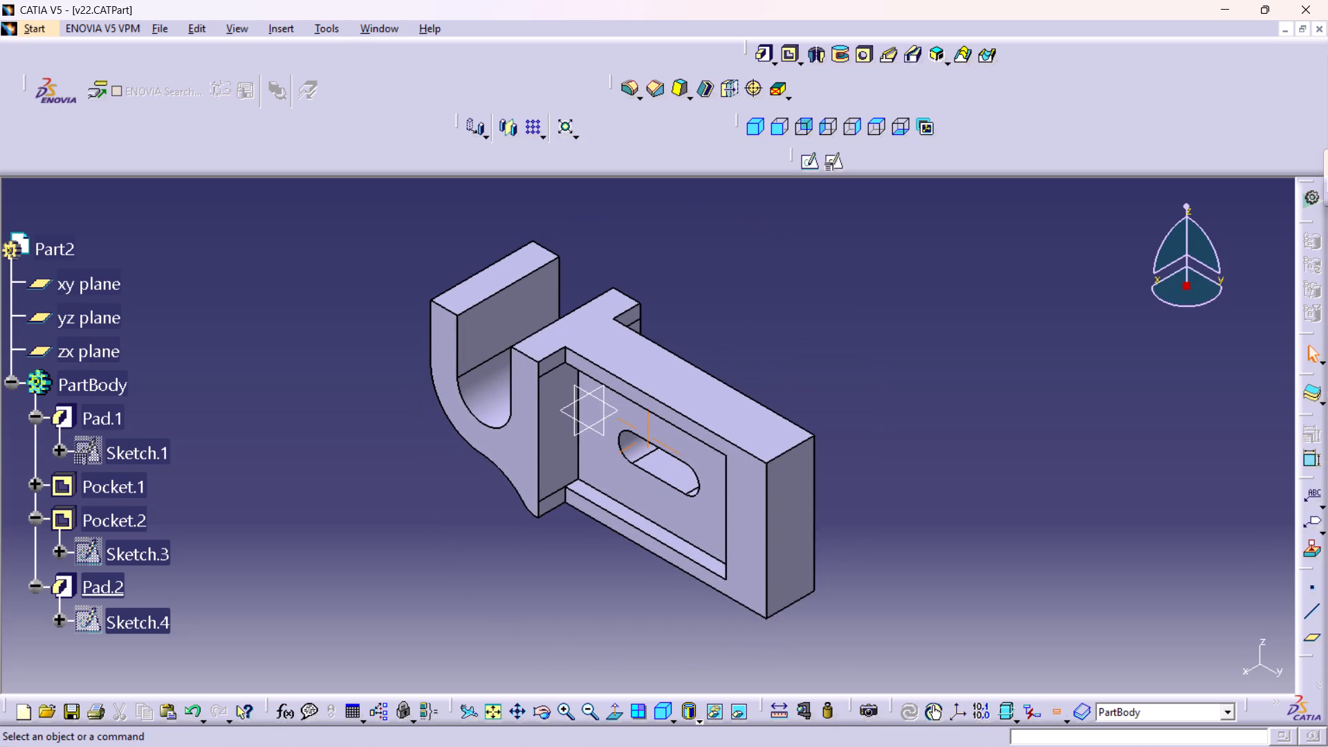
middle_drag(773, 351, 784, 369)
middle_drag(784, 369, 776, 361)
right_click(784, 369)
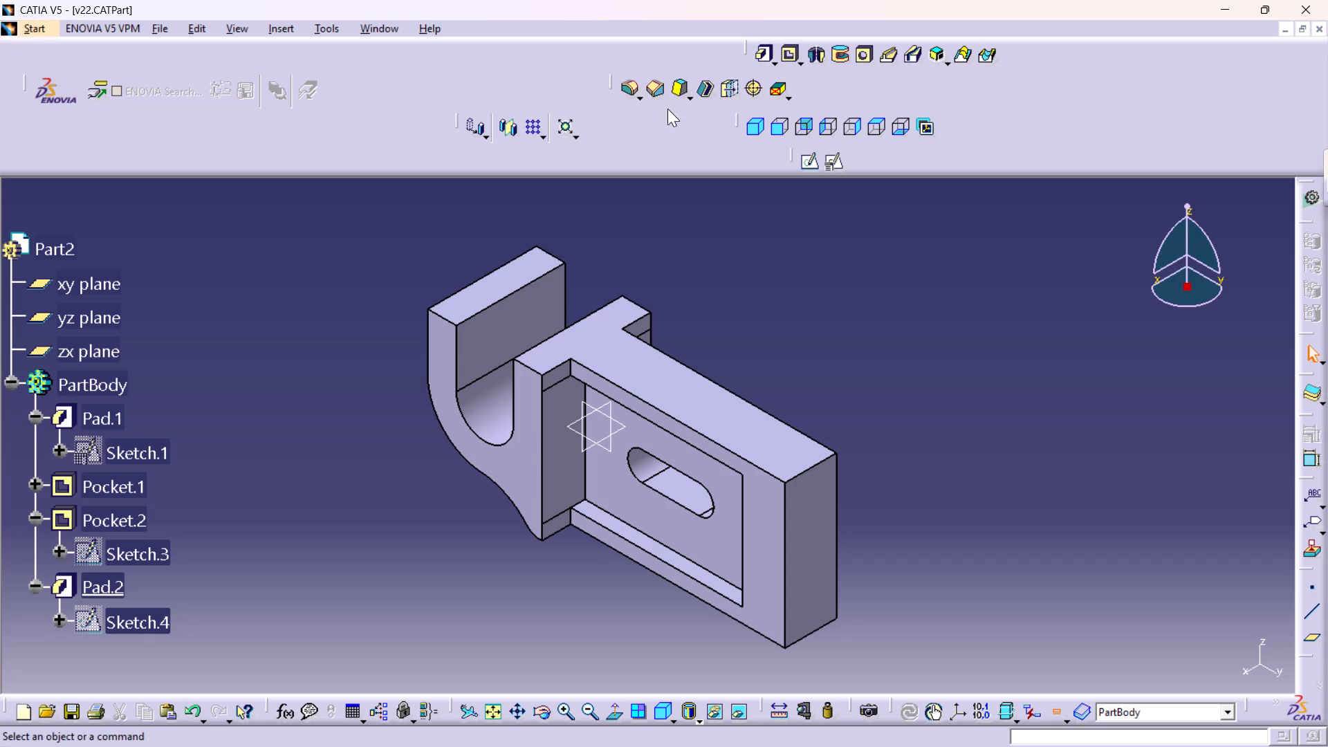
Examine the part in the standard front, back, left, right, top and bottom views.
click(783, 129)
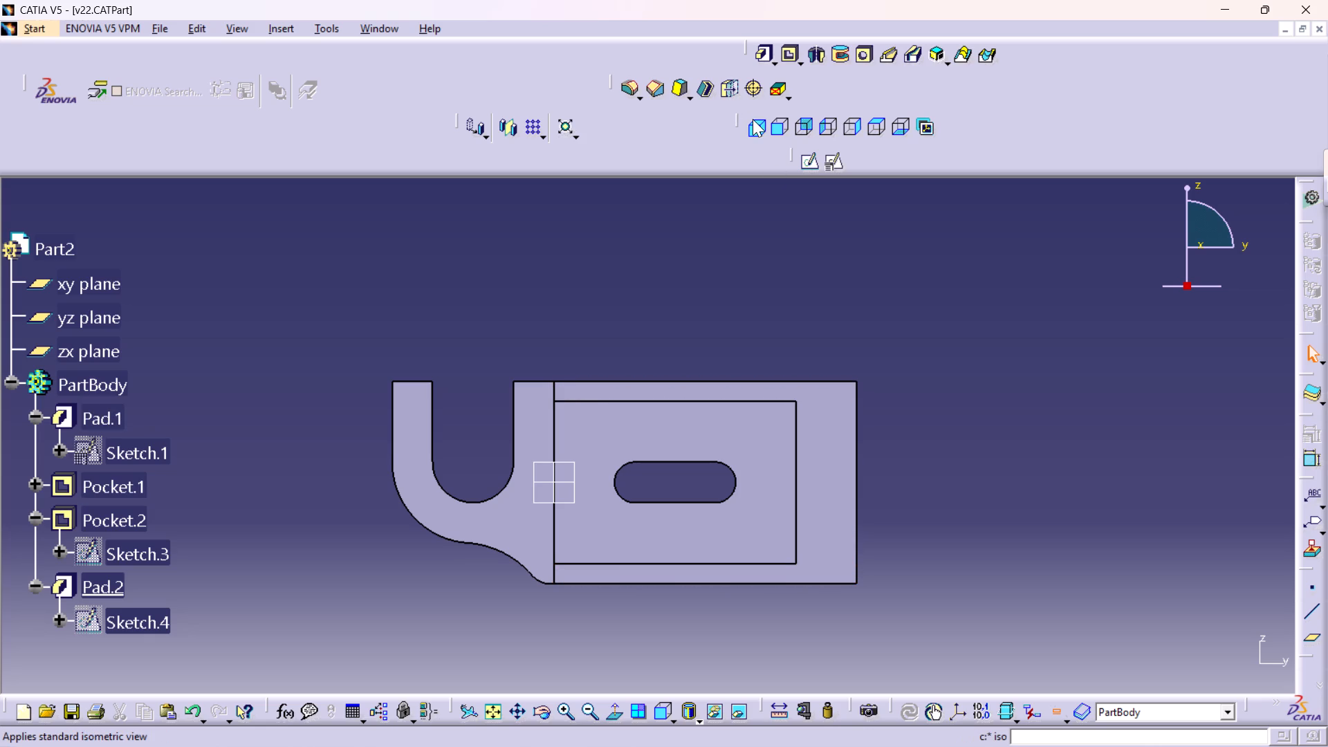
click(809, 124)
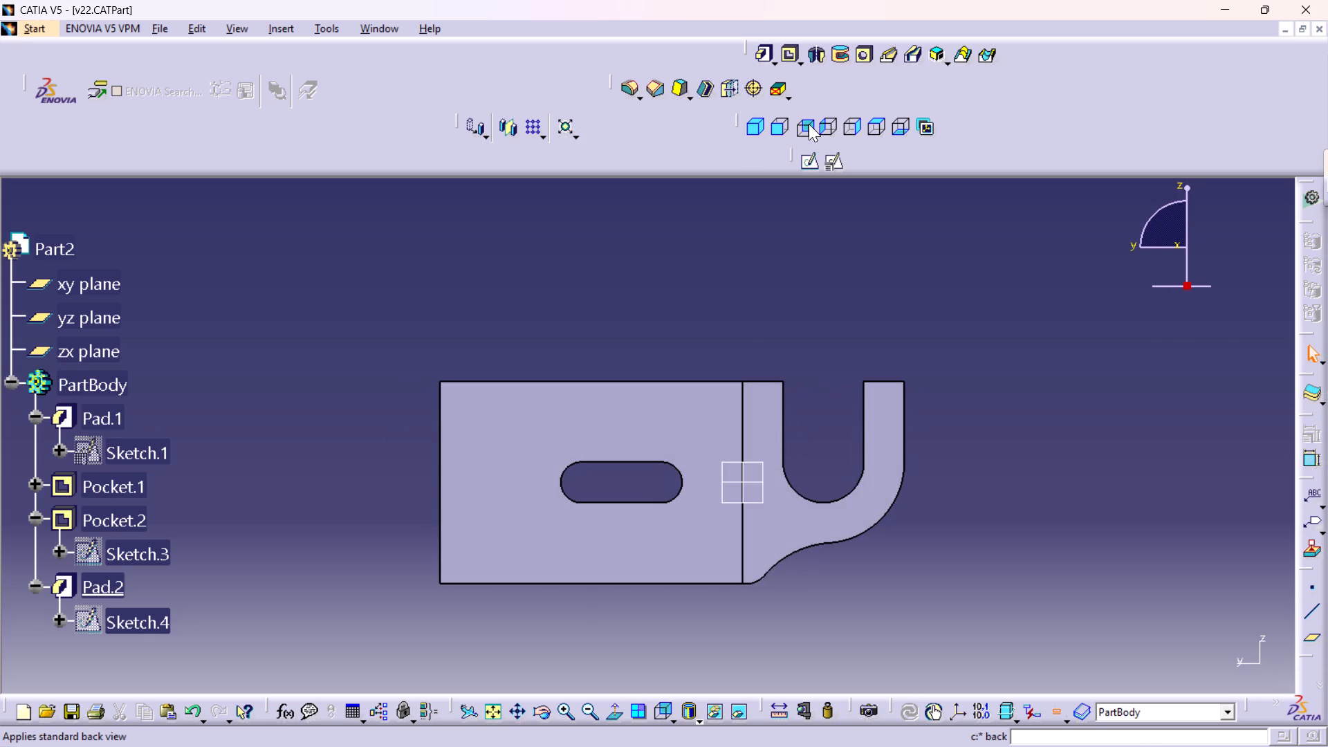
click(835, 124)
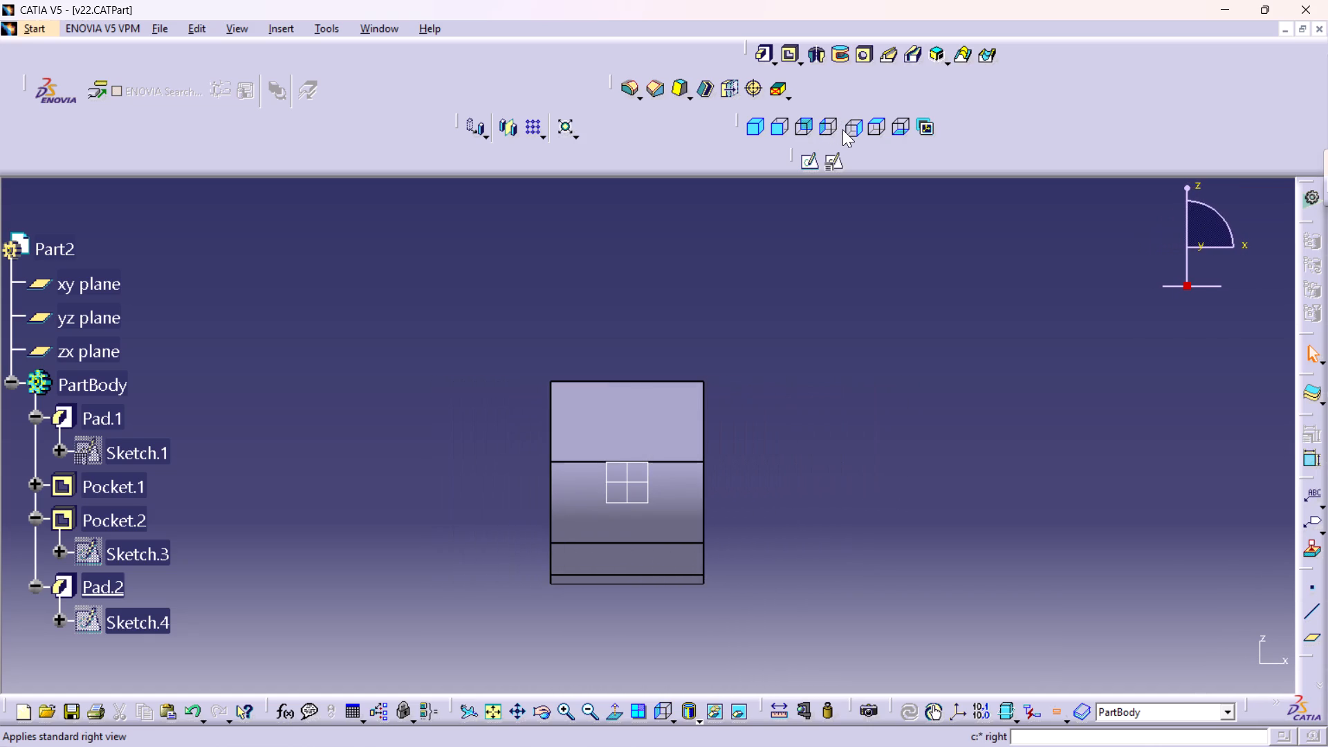
click(848, 126)
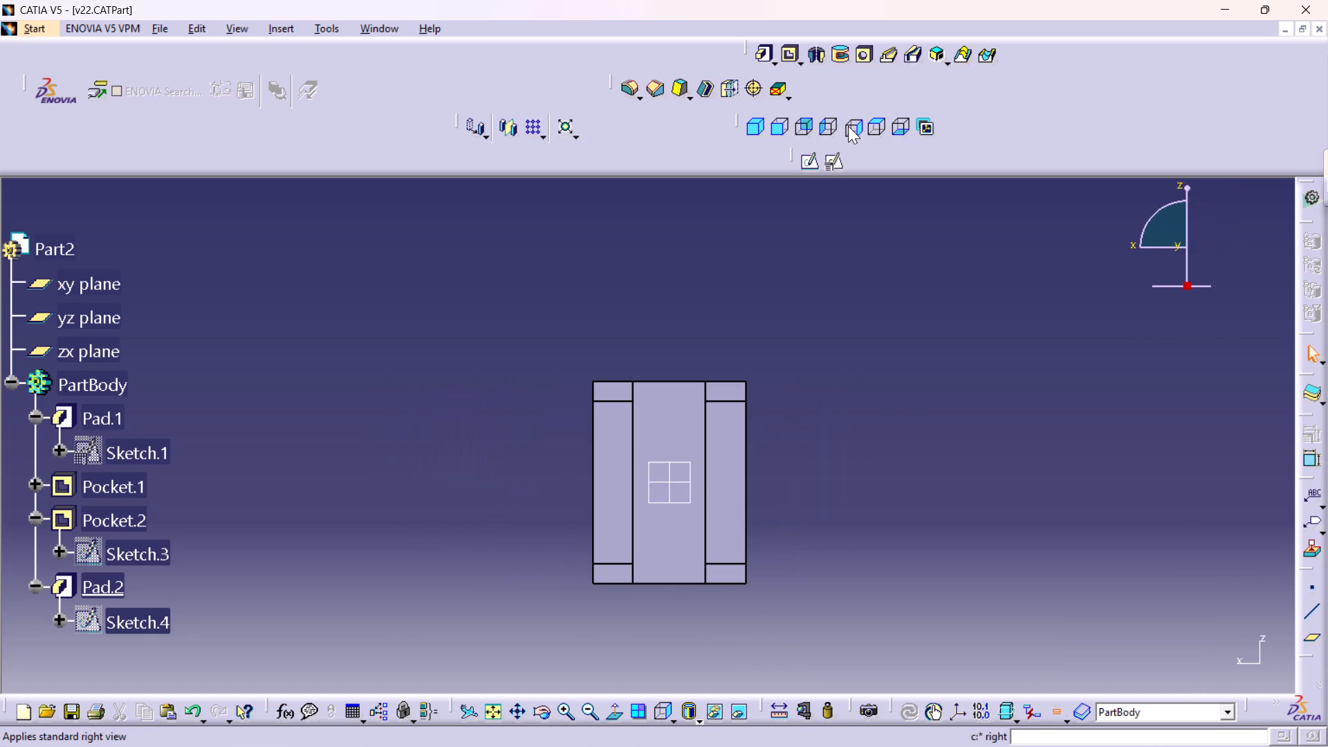
click(876, 126)
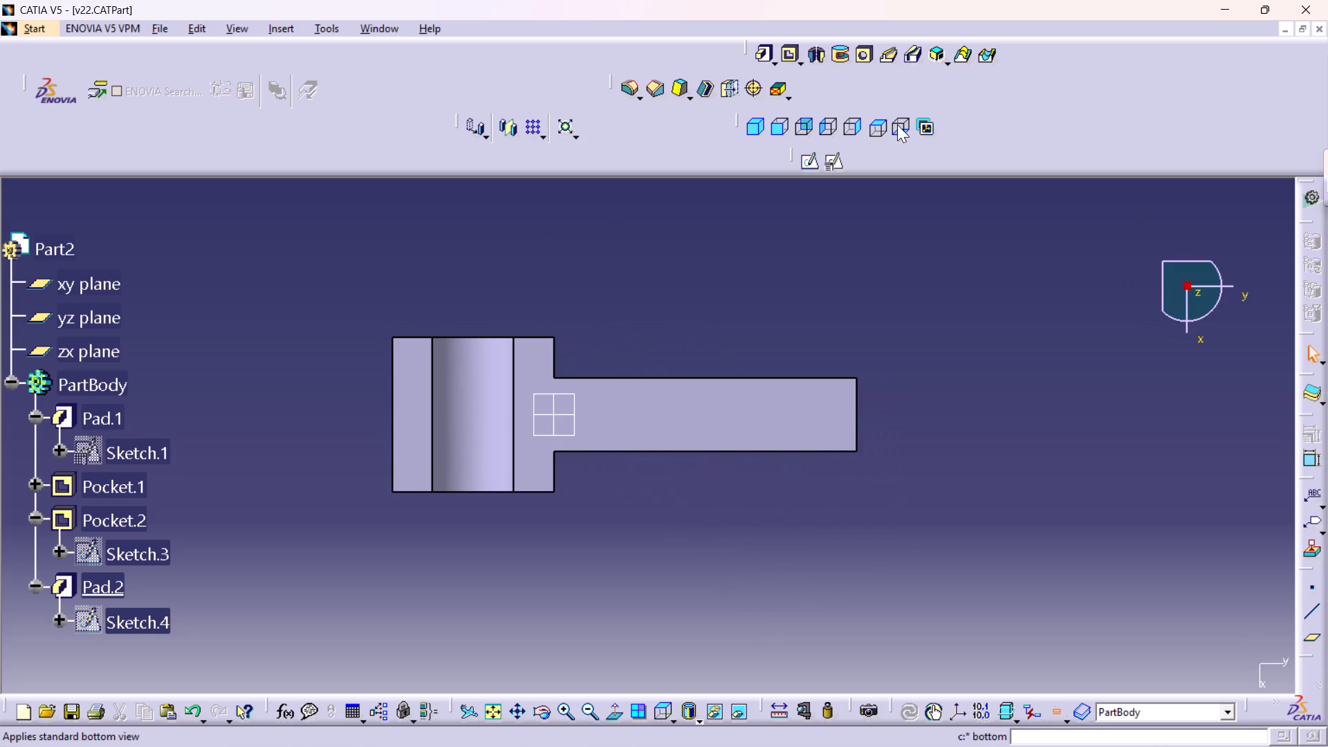
click(900, 125)
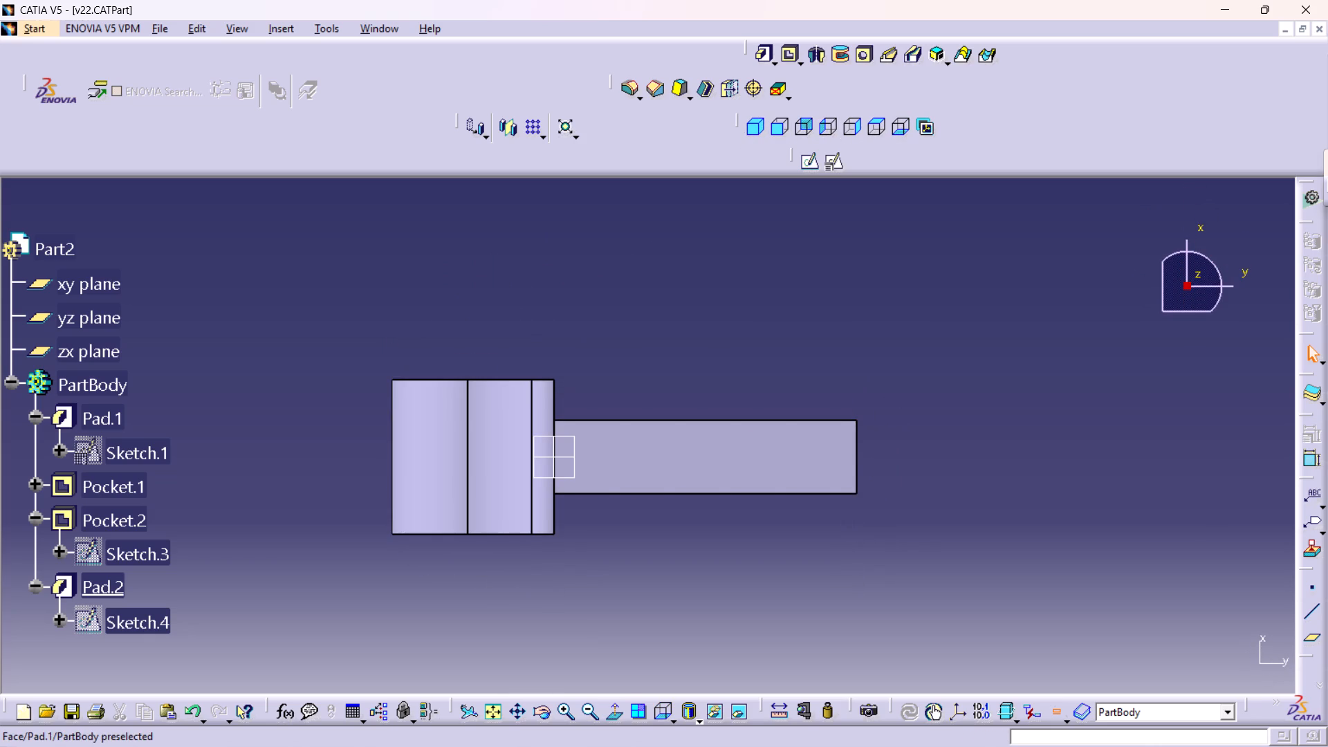
Examine the part in a four-view layout with every view set to isometric, finishing in the single view.
click(639, 709)
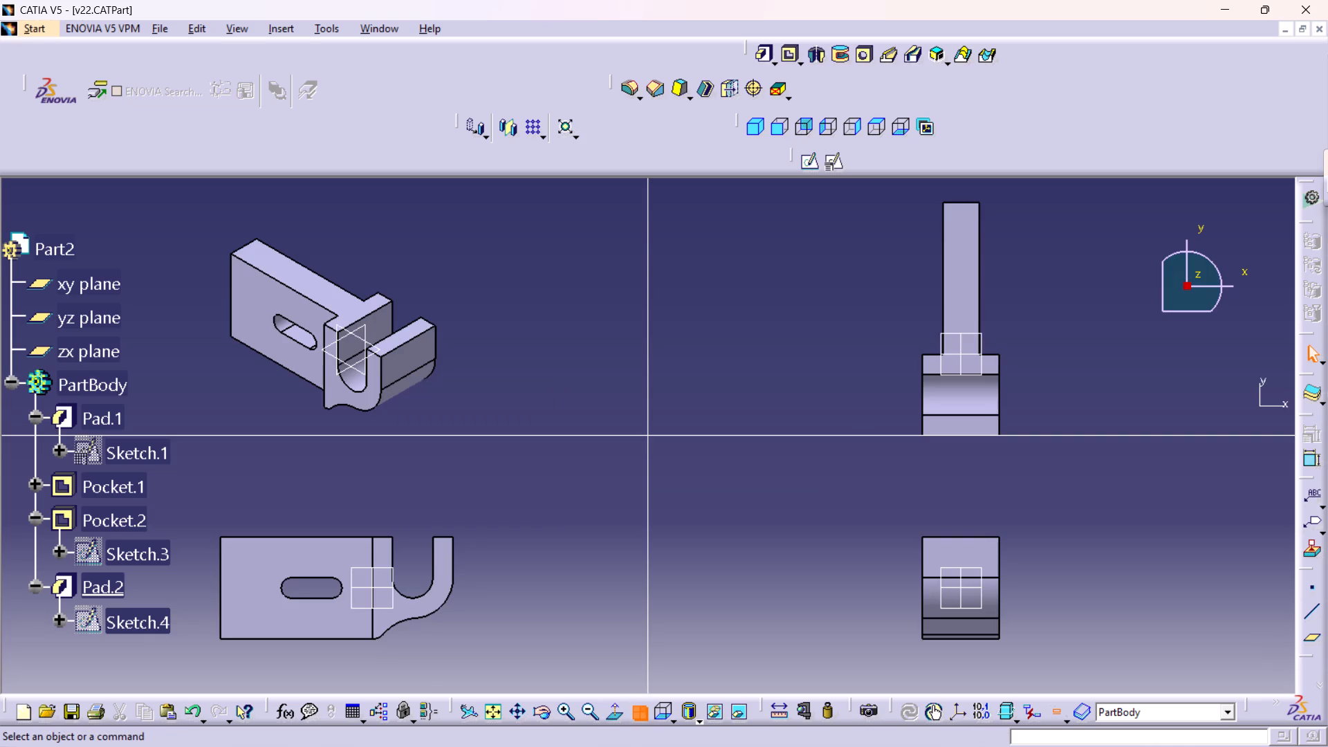
click(757, 126)
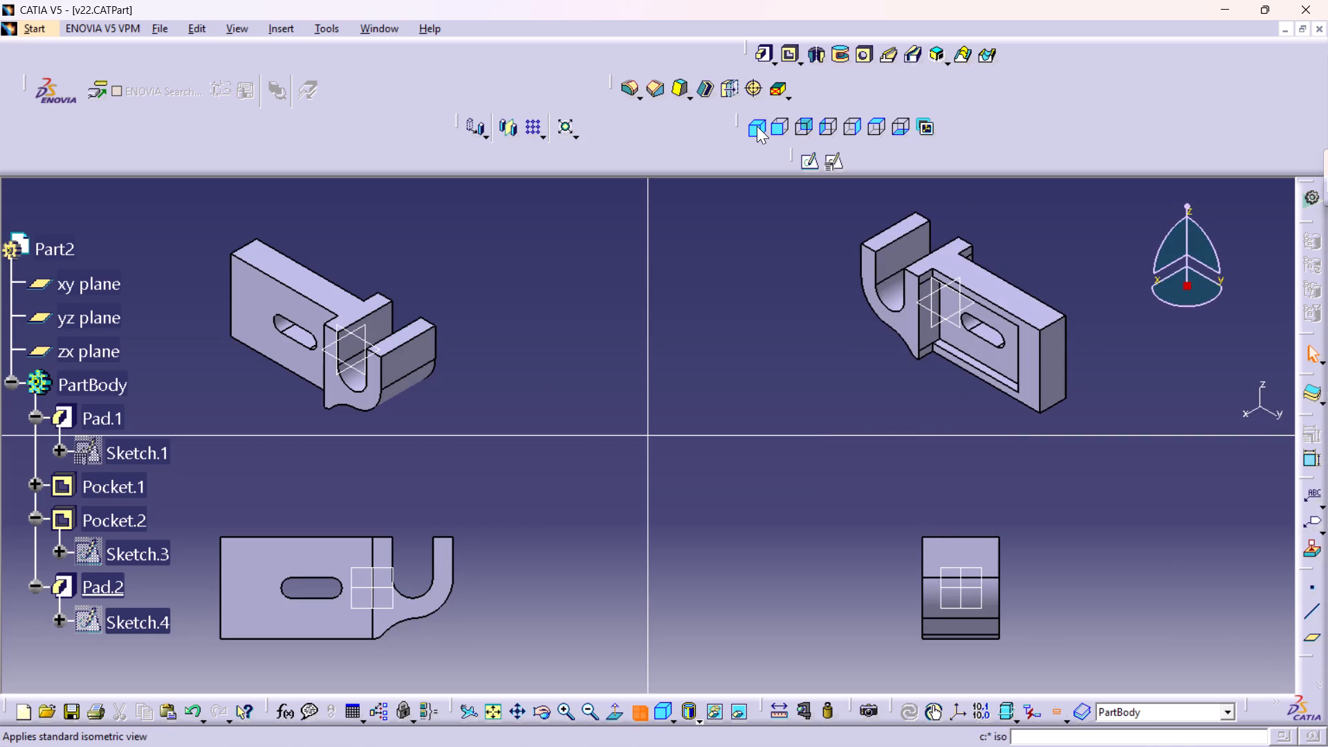
click(915, 466)
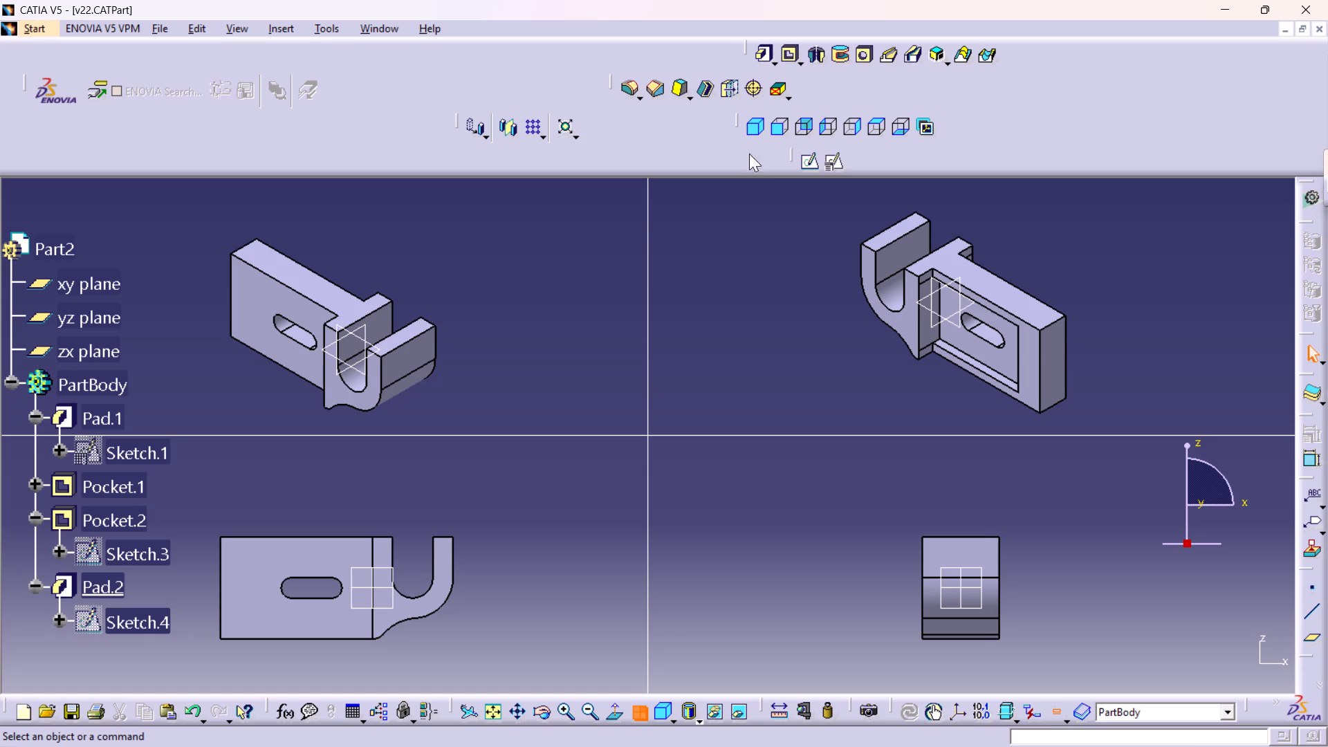
click(758, 129)
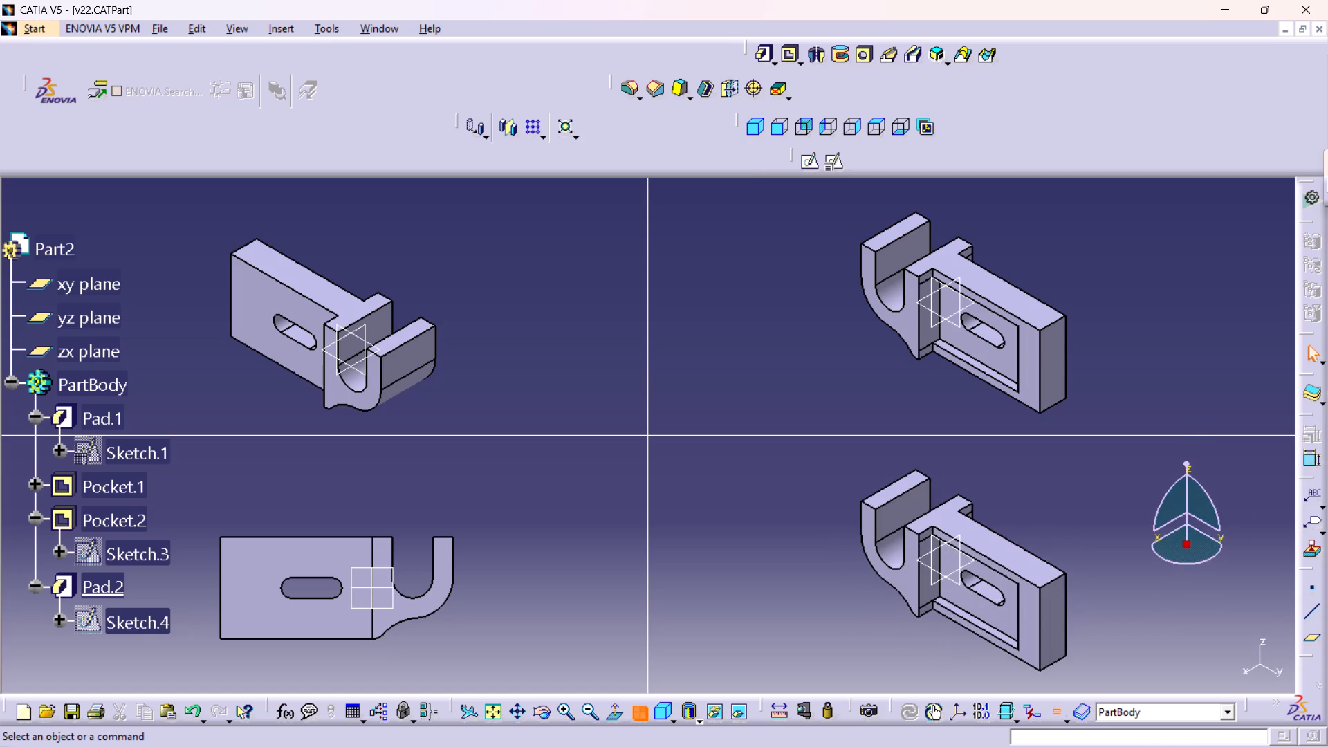
click(520, 516)
click(752, 121)
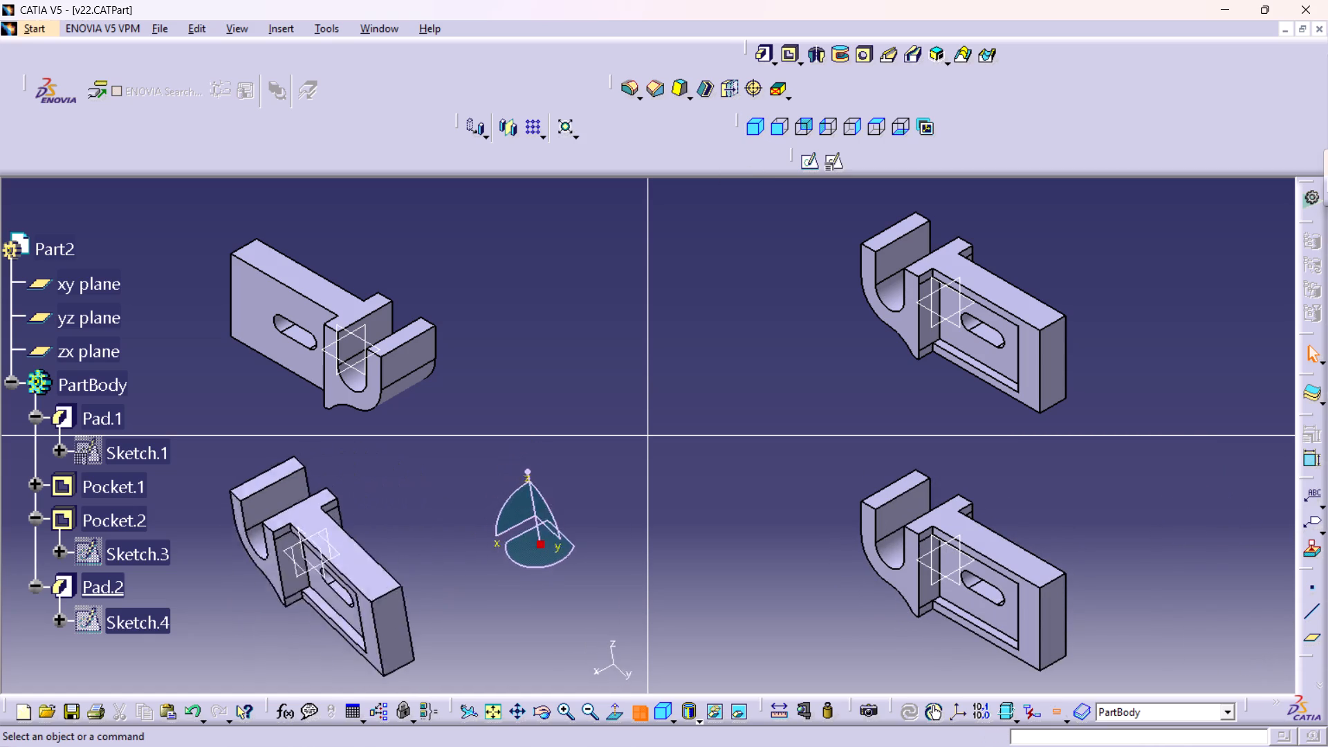
click(569, 308)
click(762, 127)
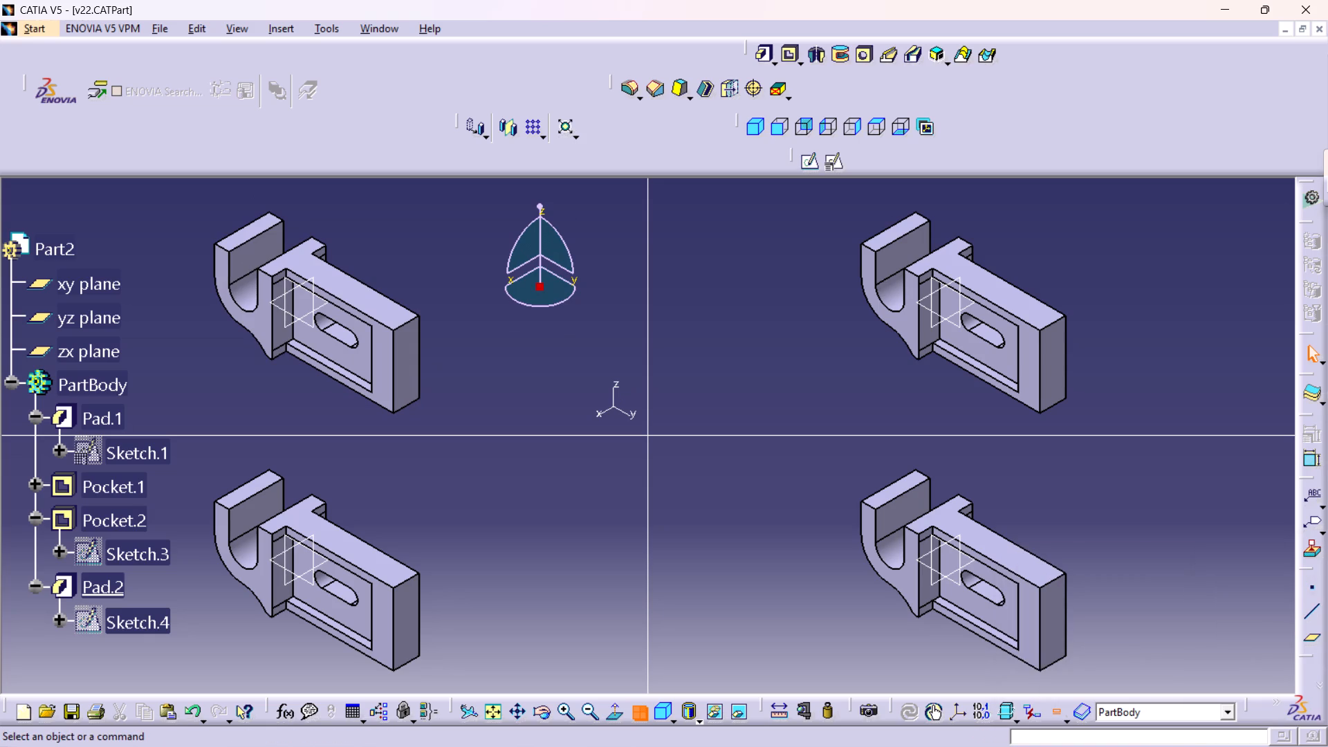
click(639, 712)
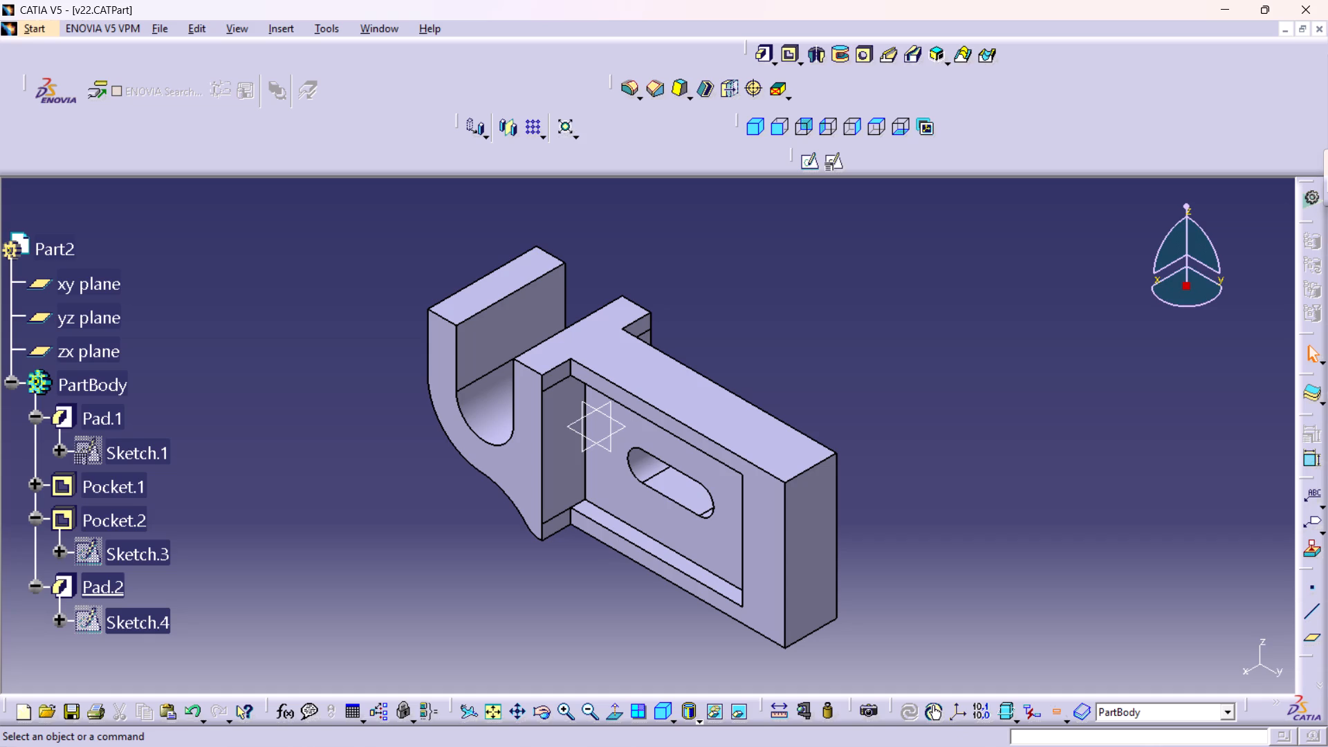
Examine the hook, pocket and slot closely from slightly rotated 3D views.
middle_drag(866, 551, 883, 537)
right_drag(866, 551, 883, 537)
middle_drag(771, 387, 753, 372)
right_drag(766, 387, 753, 372)
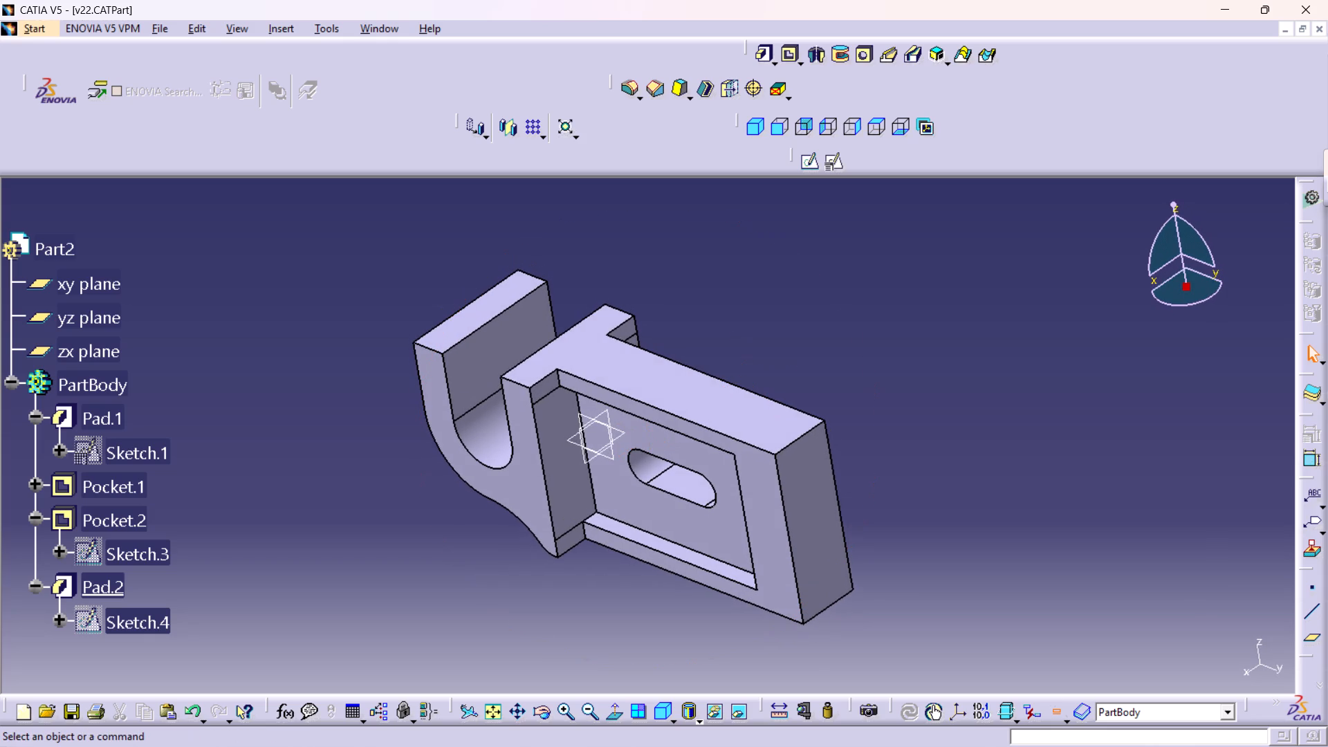
middle_drag(770, 351, 791, 347)
right_drag(770, 351, 791, 347)
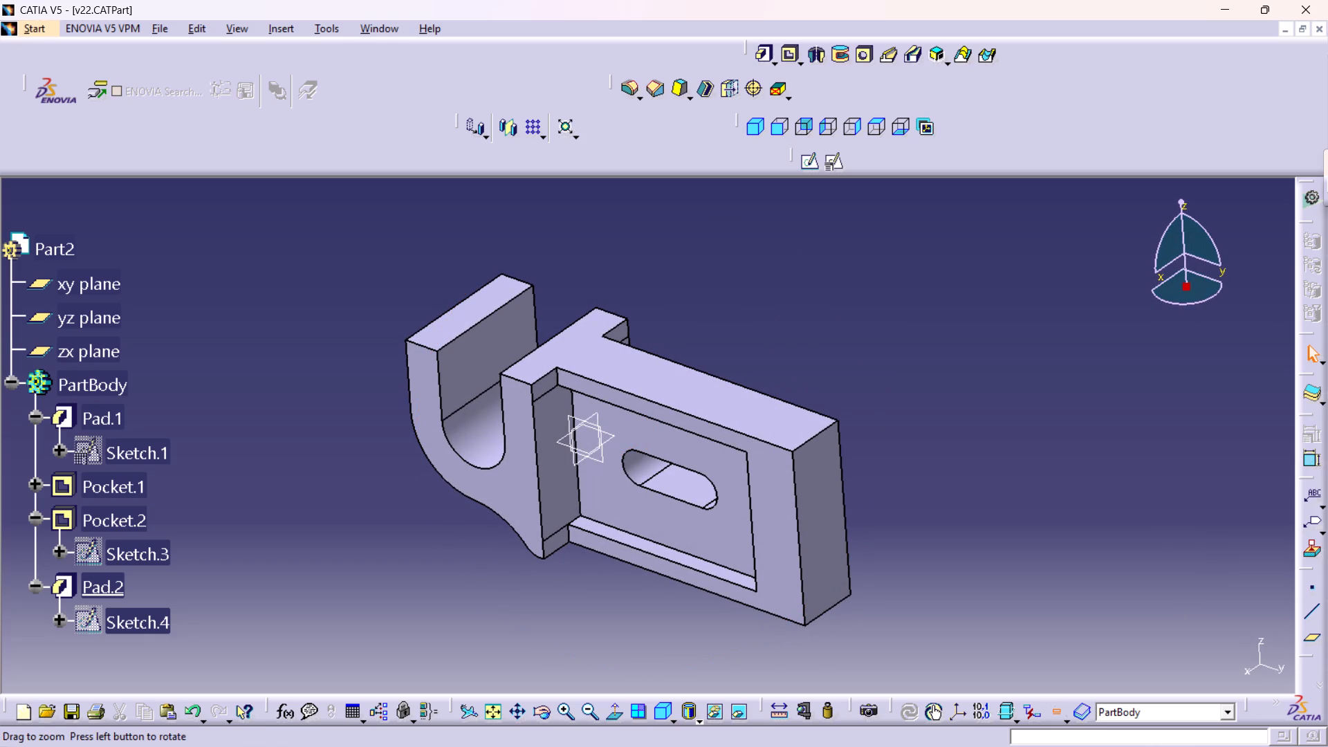
middle_drag(804, 391, 824, 426)
middle_drag(853, 405, 845, 385)
right_click(853, 405)
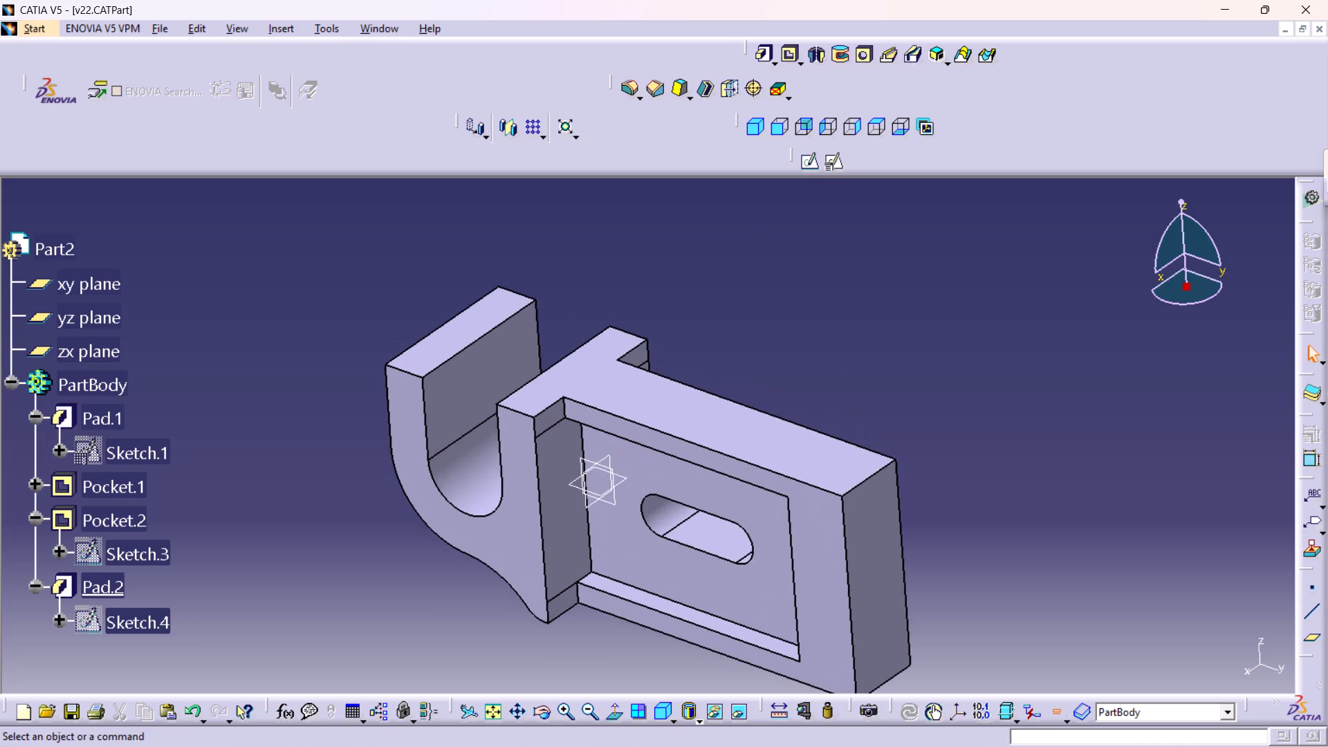
middle_drag(851, 384, 841, 354)
right_click(839, 349)
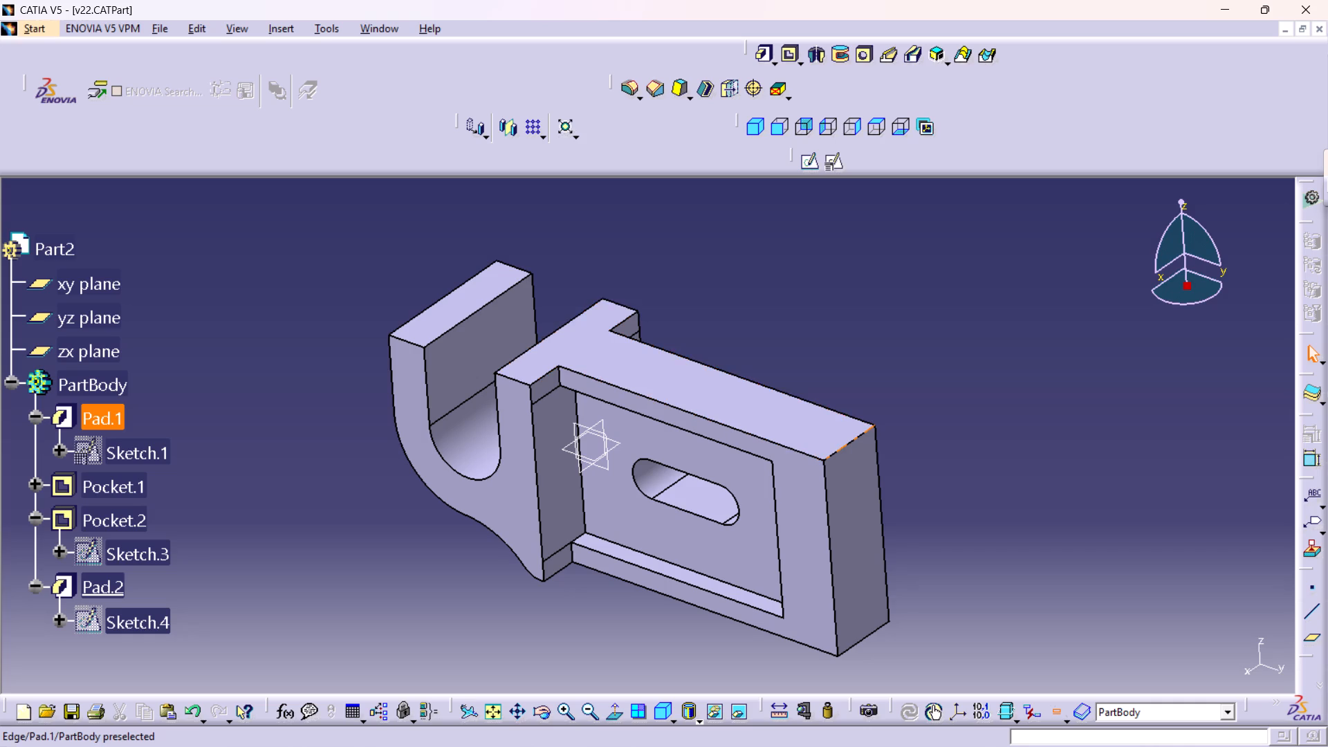
middle_click(907, 387)
right_click(907, 386)
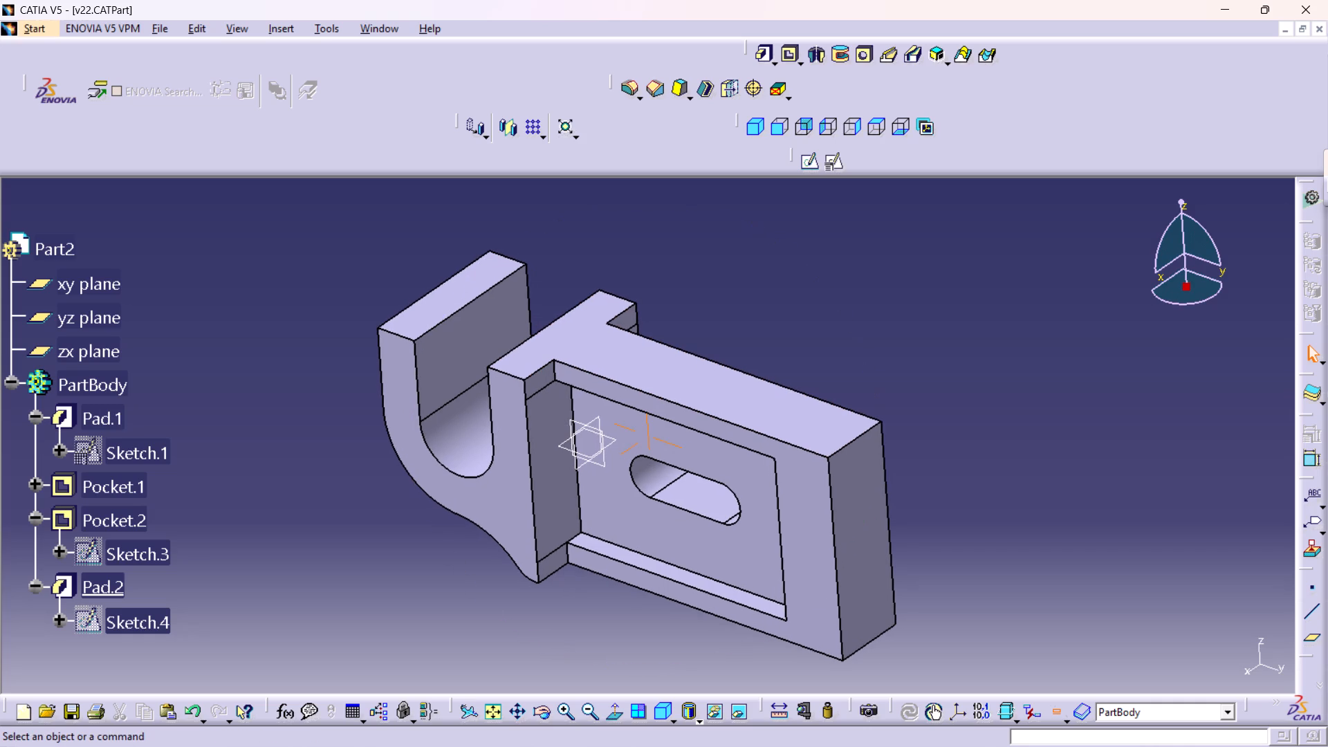
middle_click(952, 434)
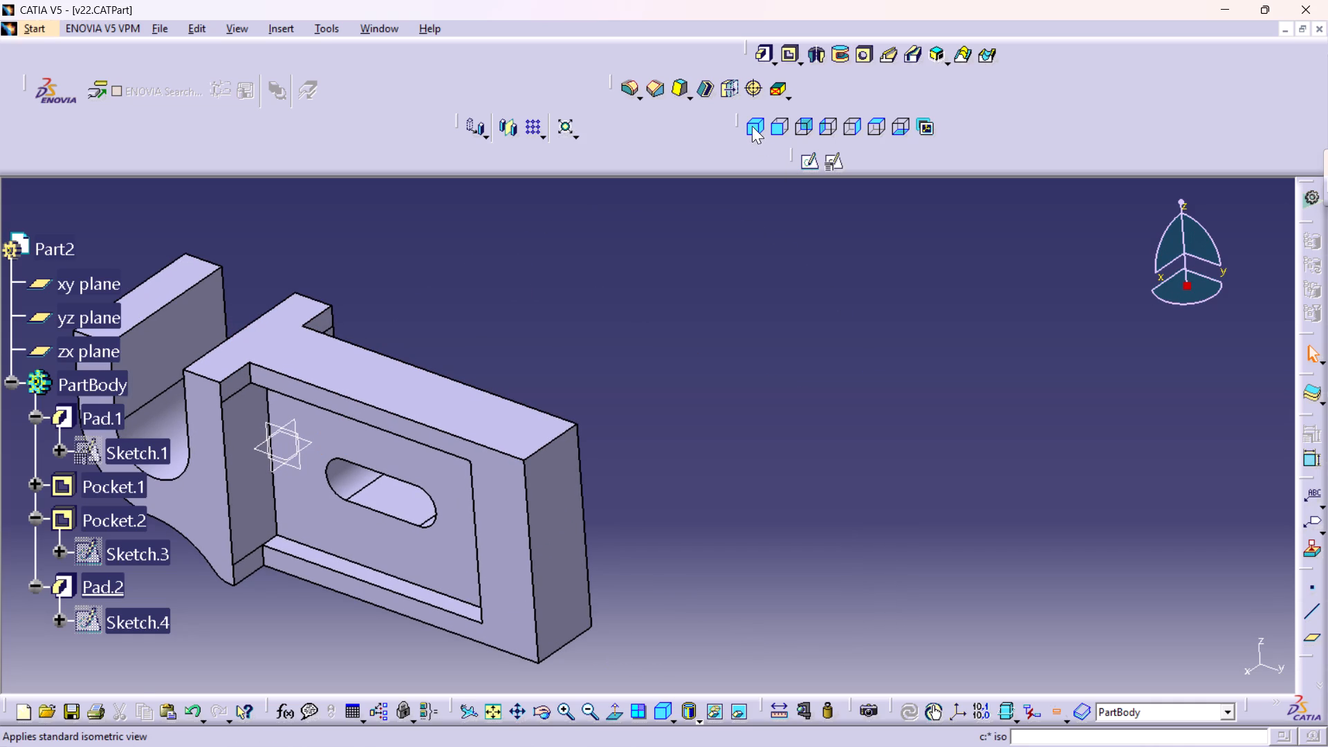
Restore the isometric view with the whole part centred in the display.
click(752, 126)
middle_drag(646, 324, 838, 409)
right_click(827, 385)
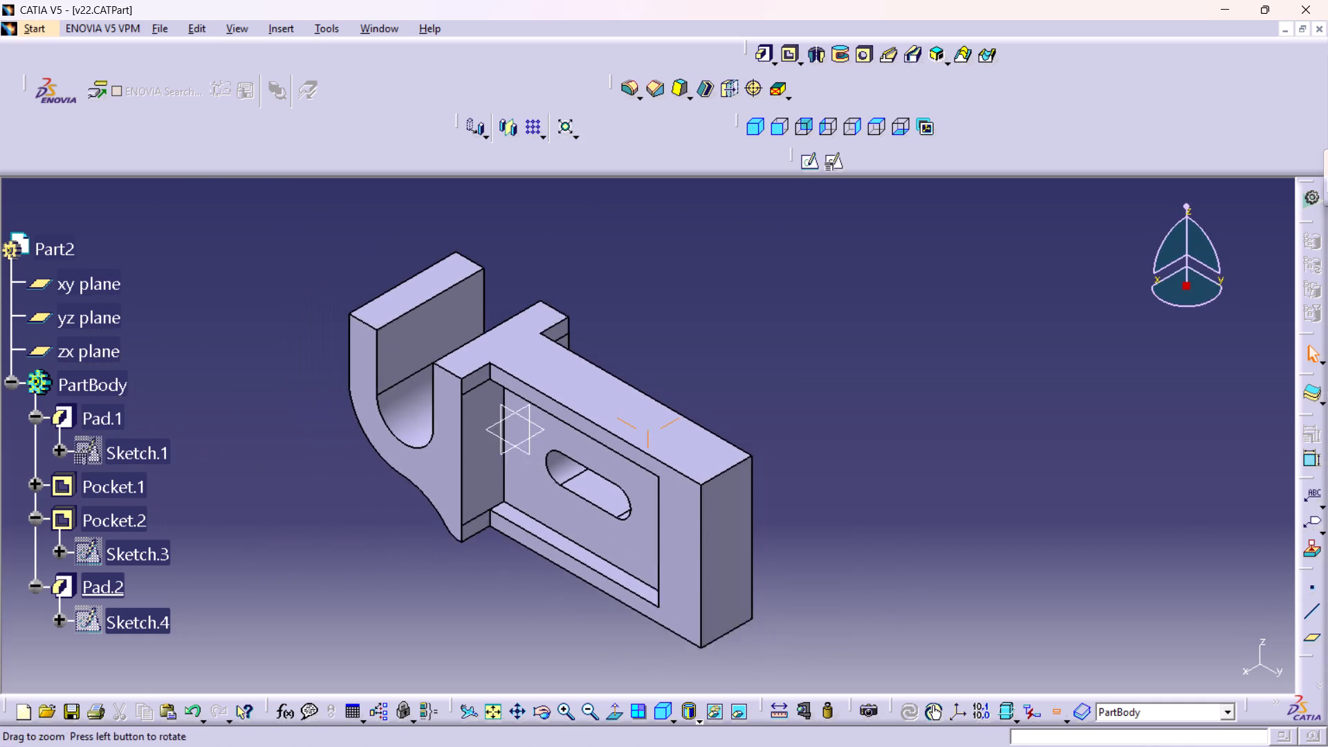
middle_drag(838, 409, 841, 420)
middle_drag(841, 422, 874, 400)
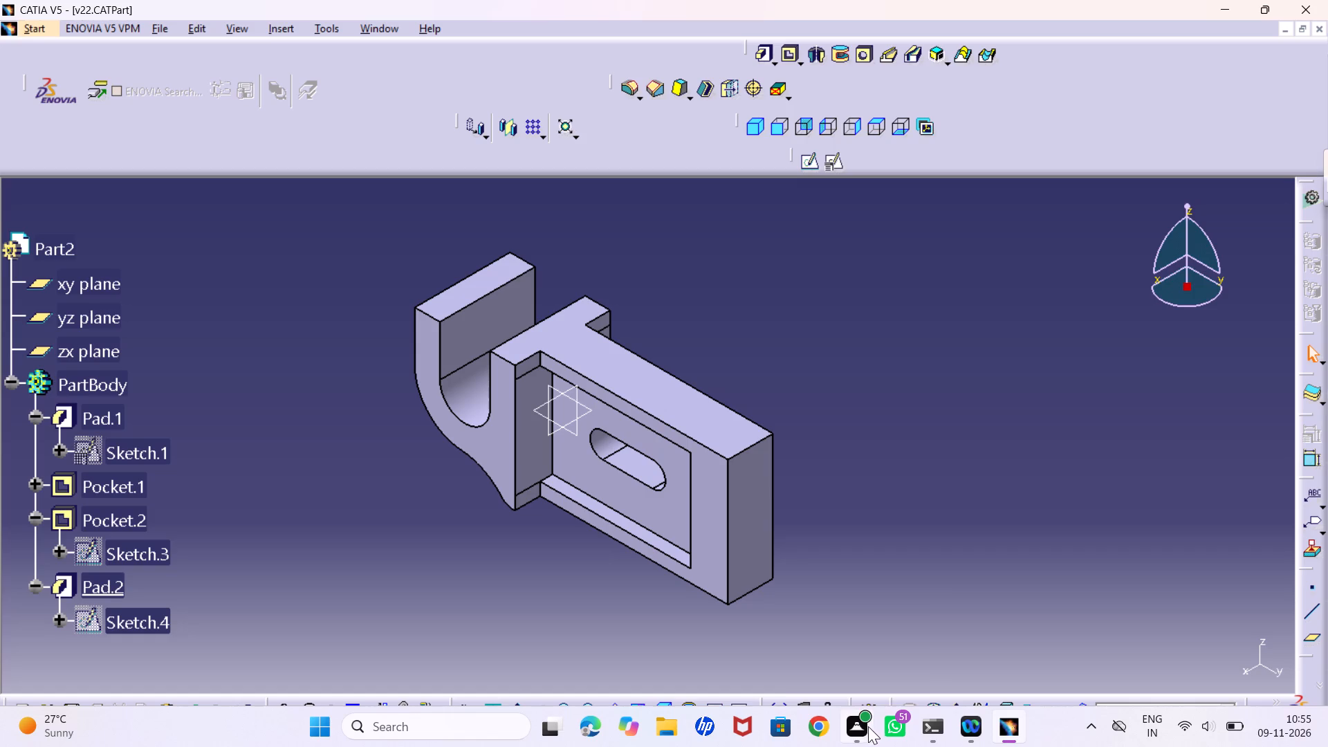